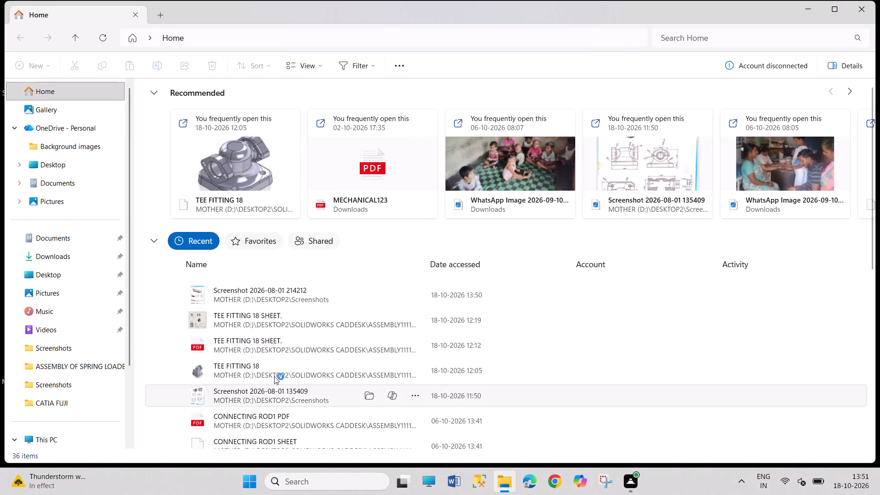
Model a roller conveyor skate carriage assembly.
Open the recent PDF "SOLID MODELLING old book" from the Downloads folder.
scroll(286, 345, "down", 5)
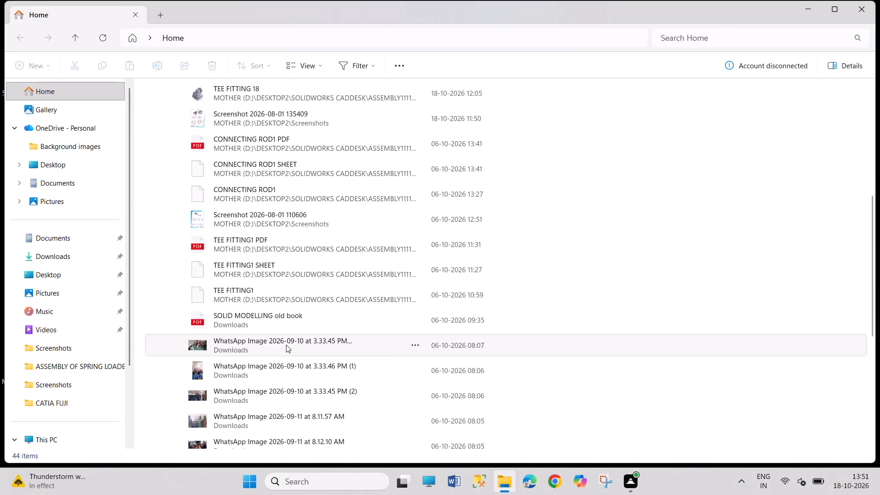
double_click(293, 318)
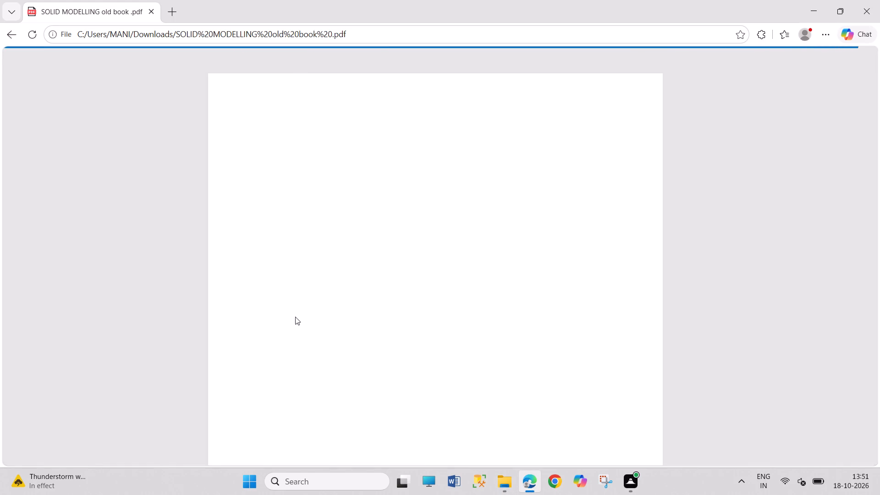
Look through the book's part and assembly drawings up to Assembly 2: Roller Track, and minimise the PDF window.
scroll(357, 319, "up", 6)
scroll(360, 319, "down", 6)
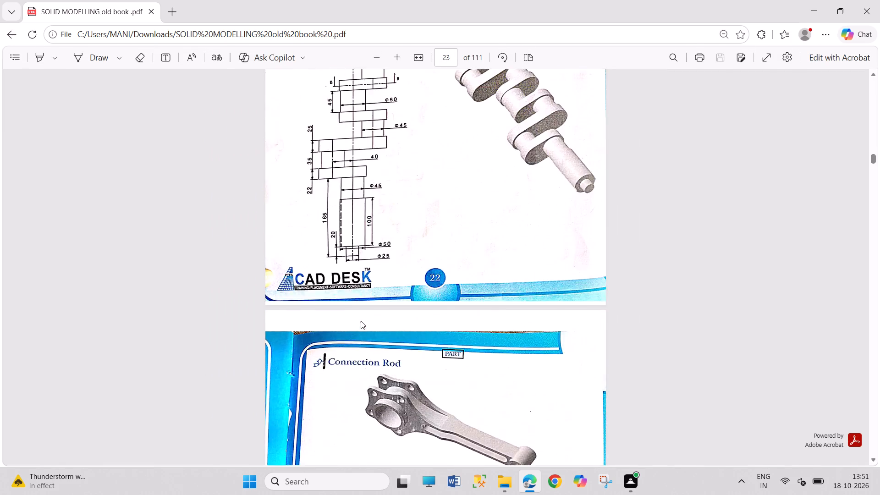
scroll(361, 321, "down", 20)
scroll(361, 321, "down", 14)
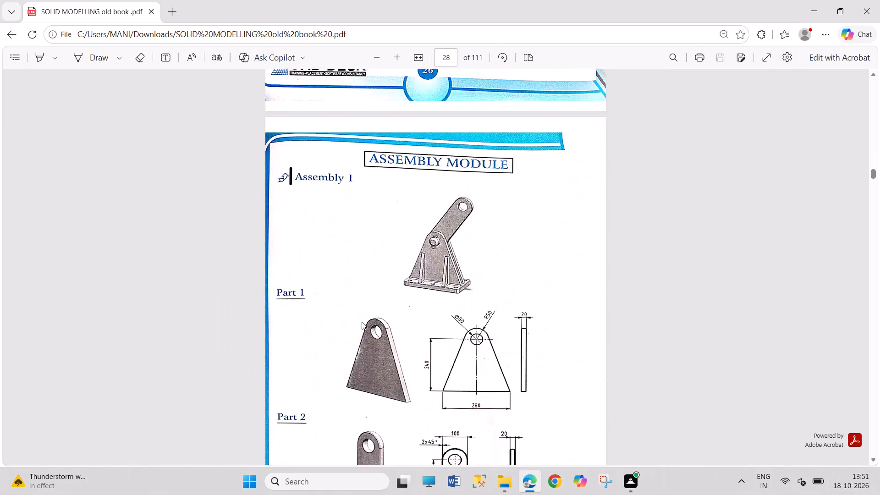
scroll(362, 324, "down", 7)
scroll(363, 328, "down", 20)
scroll(363, 328, "down", 1)
scroll(364, 332, "up", 3)
left_click(804, 6)
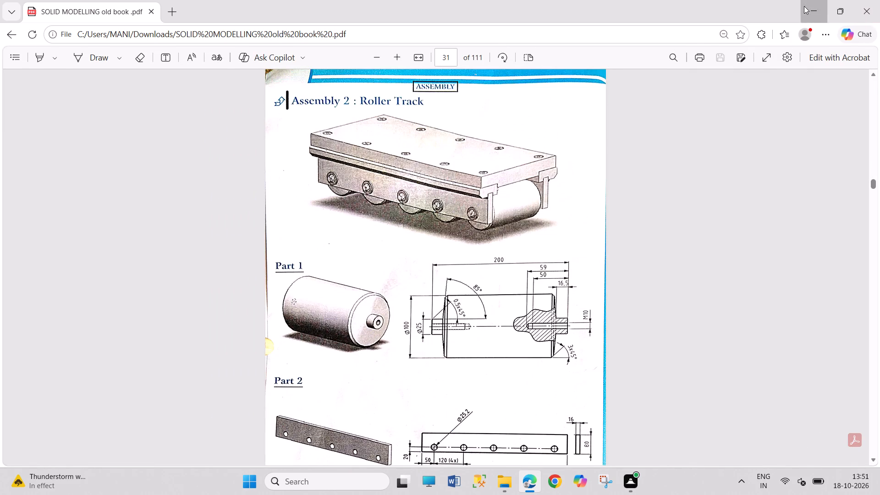
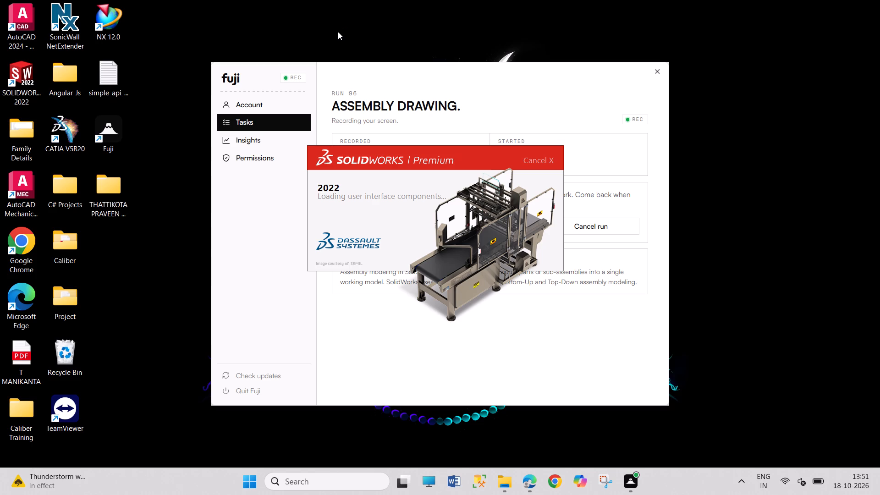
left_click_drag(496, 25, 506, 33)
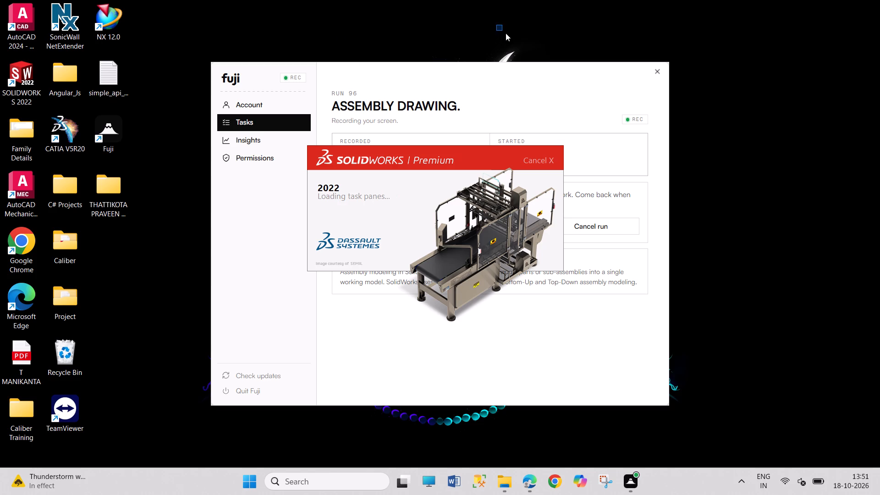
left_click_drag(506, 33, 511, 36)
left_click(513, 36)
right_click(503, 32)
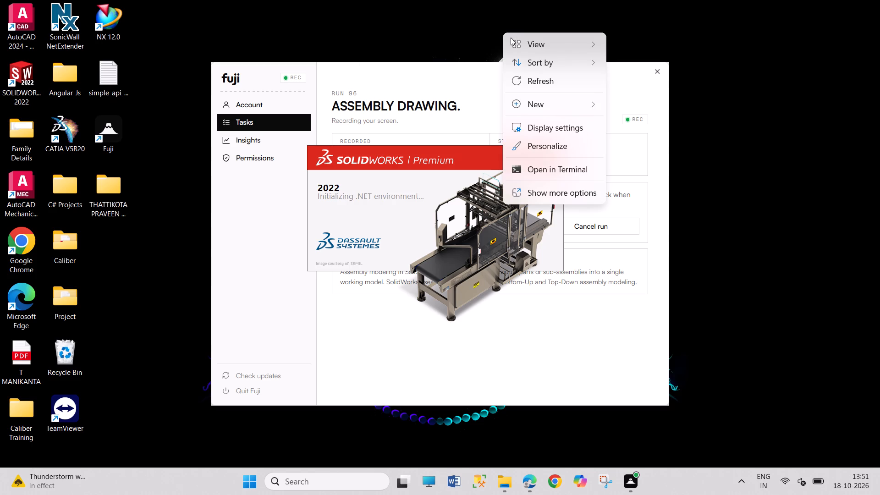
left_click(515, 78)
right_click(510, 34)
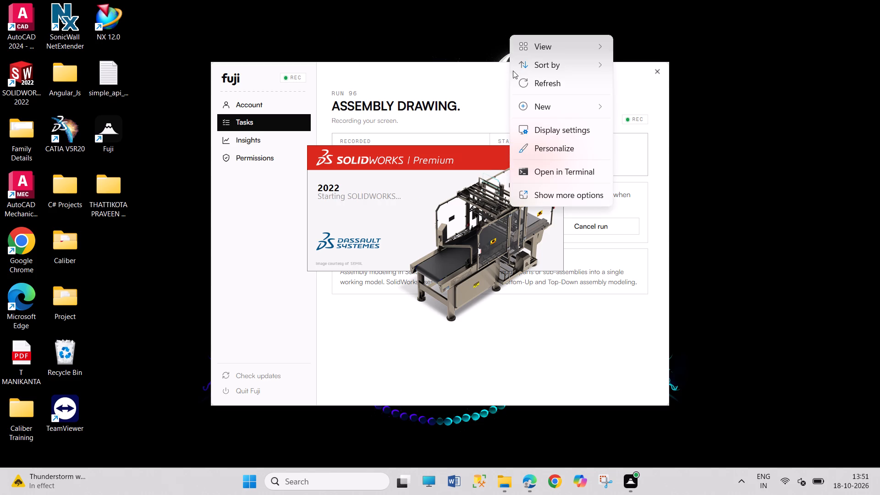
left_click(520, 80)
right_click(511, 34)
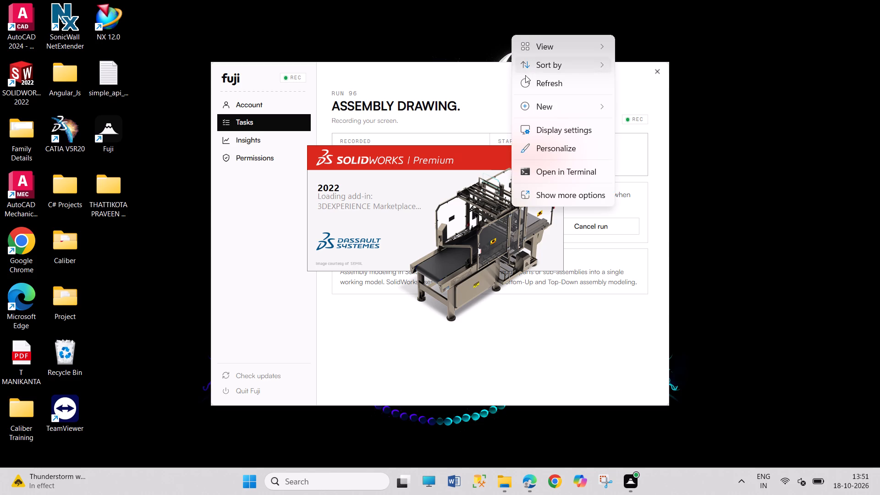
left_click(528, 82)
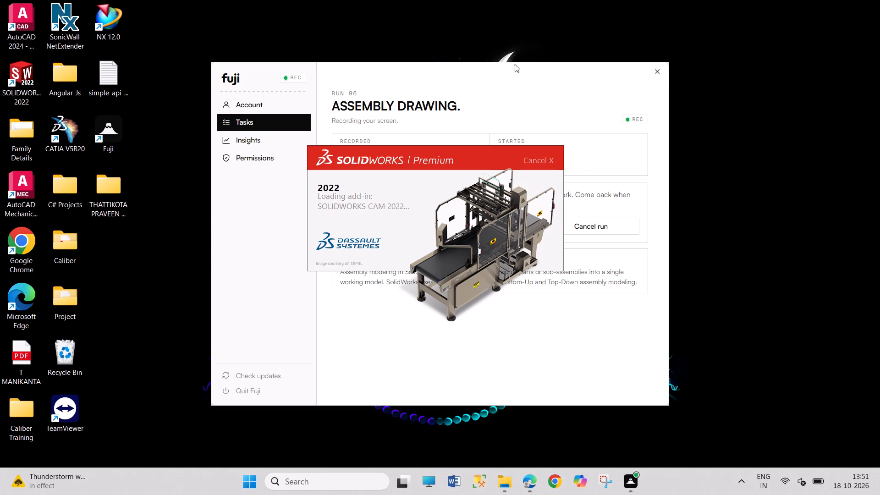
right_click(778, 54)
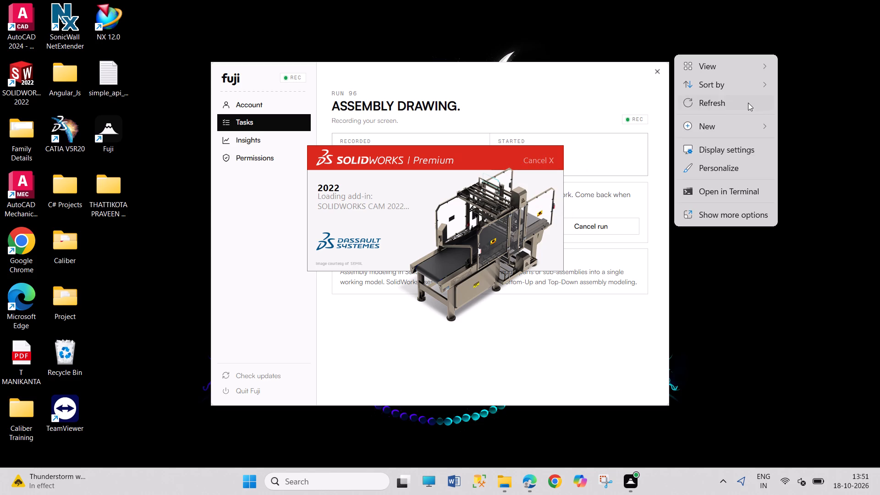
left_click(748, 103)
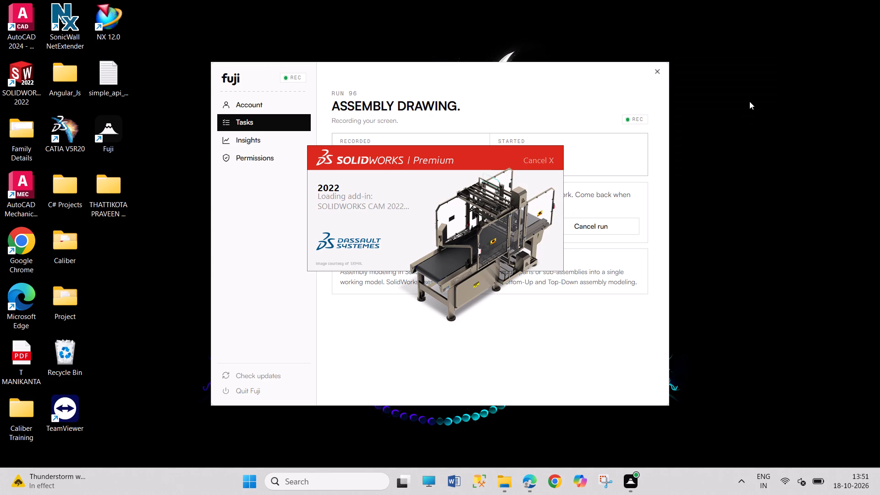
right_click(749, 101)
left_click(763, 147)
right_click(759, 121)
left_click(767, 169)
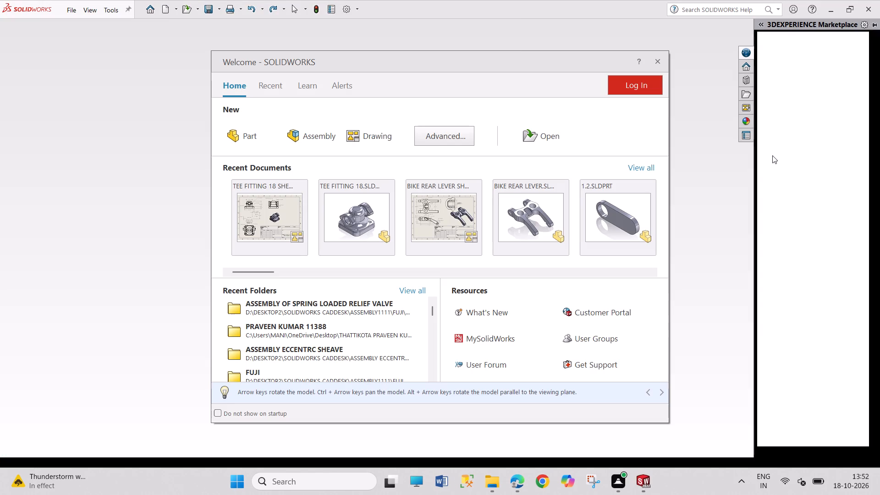
Dismiss the Welcome window and create a new part document.
left_click(715, 190)
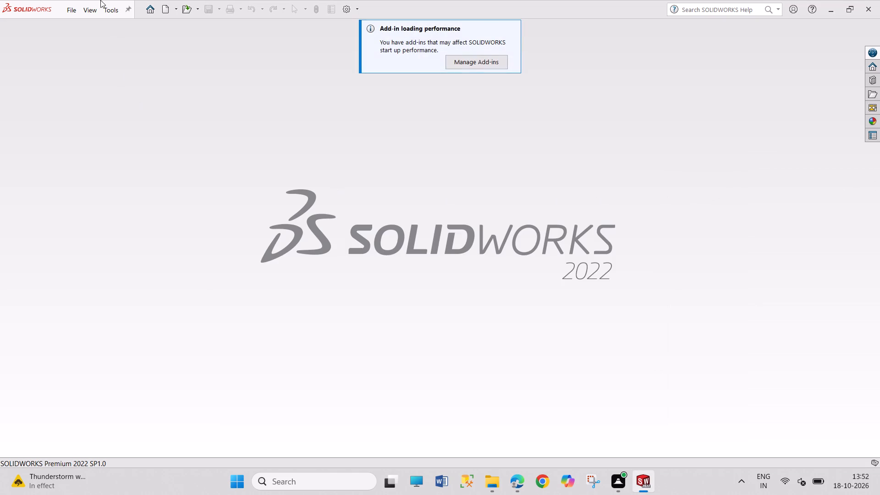
left_click(72, 10)
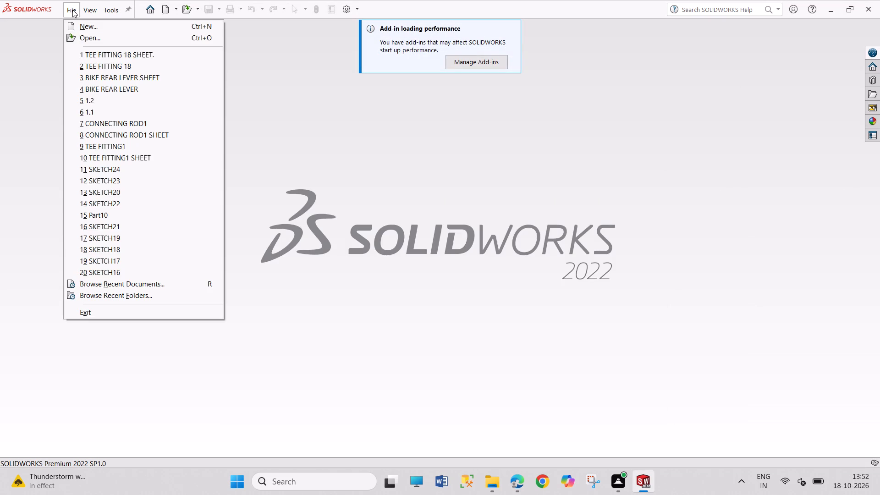
left_click(167, 8)
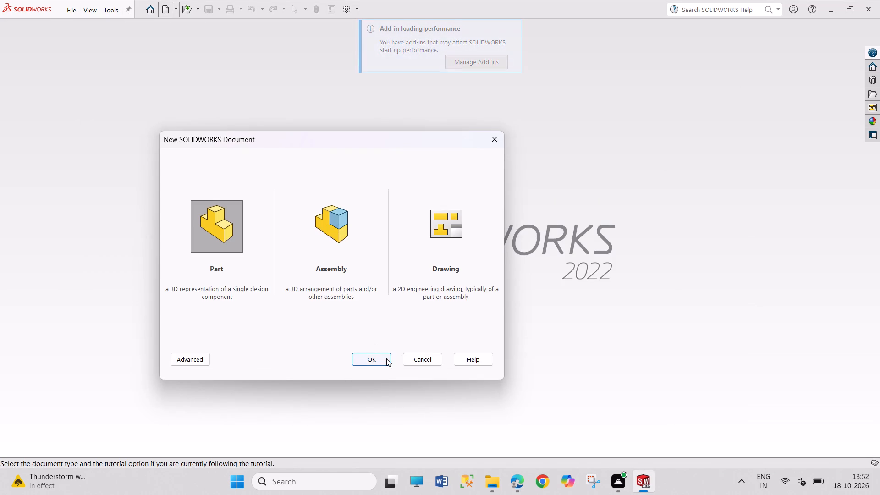
left_click(386, 358)
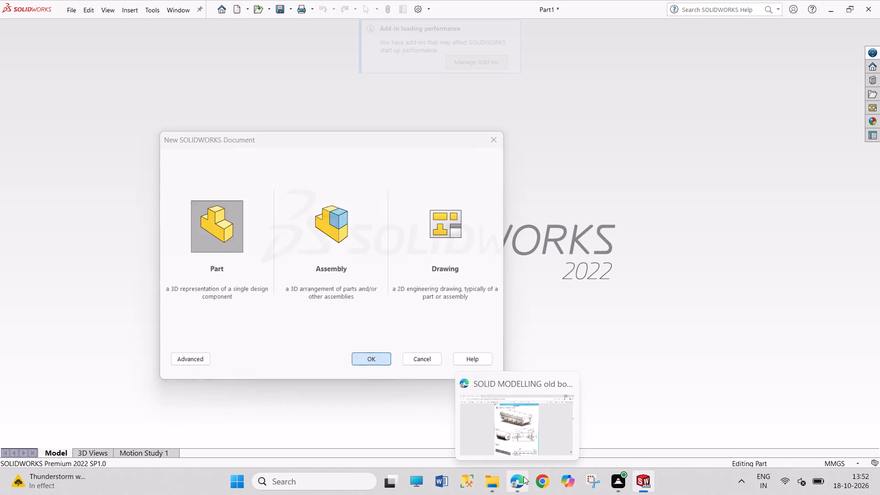
Following the PDF's Part 1 drawing, sketch its closed half-profile from the origin on the Front Plane with sloped shoulders, about 178 mm long and 66 mm high.
left_click(531, 435)
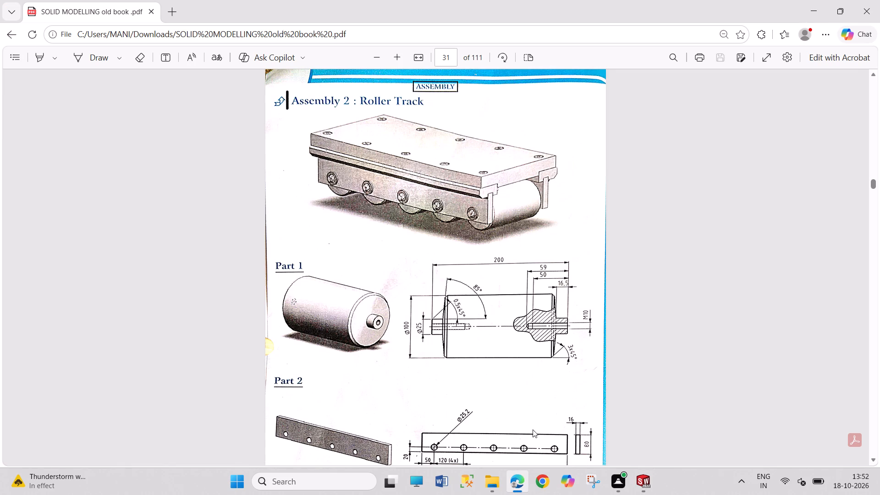
left_click(421, 57)
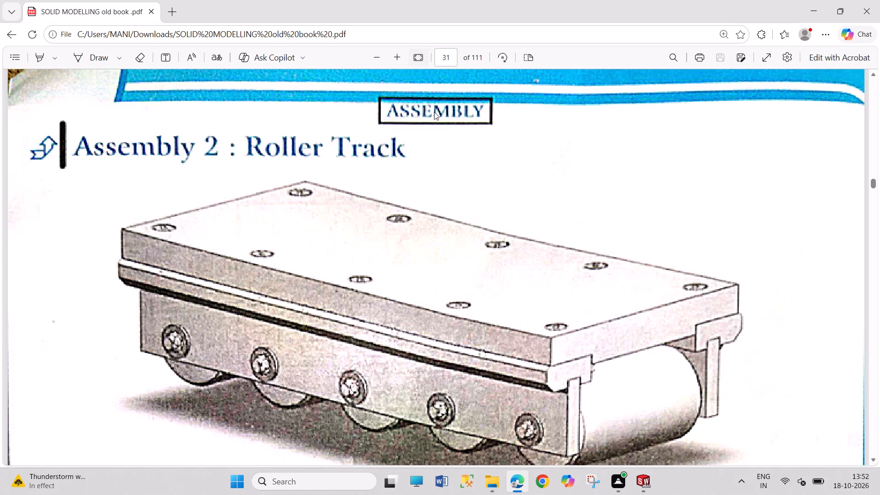
scroll(470, 199, "down", 13)
scroll(474, 195, "up", 6)
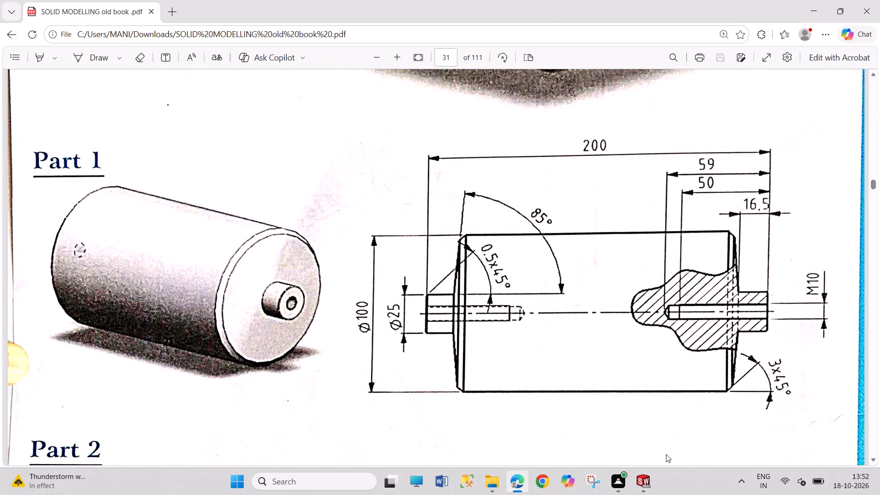
left_click(645, 478)
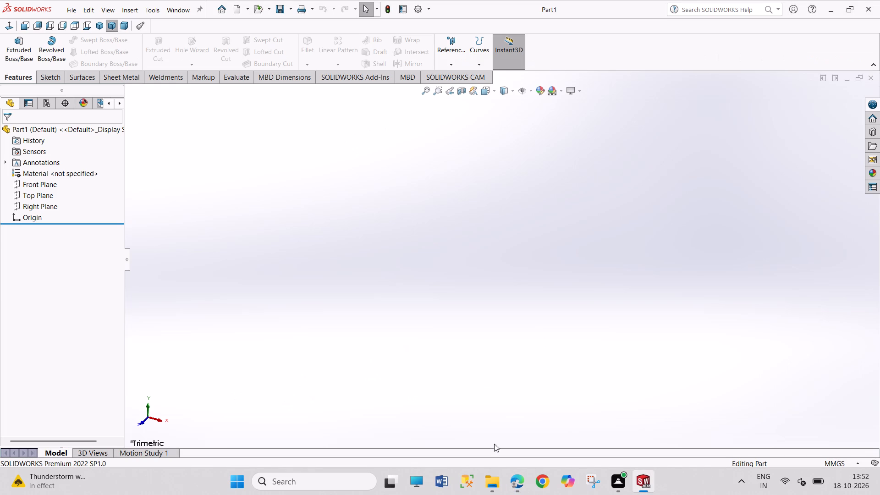
left_click(42, 184)
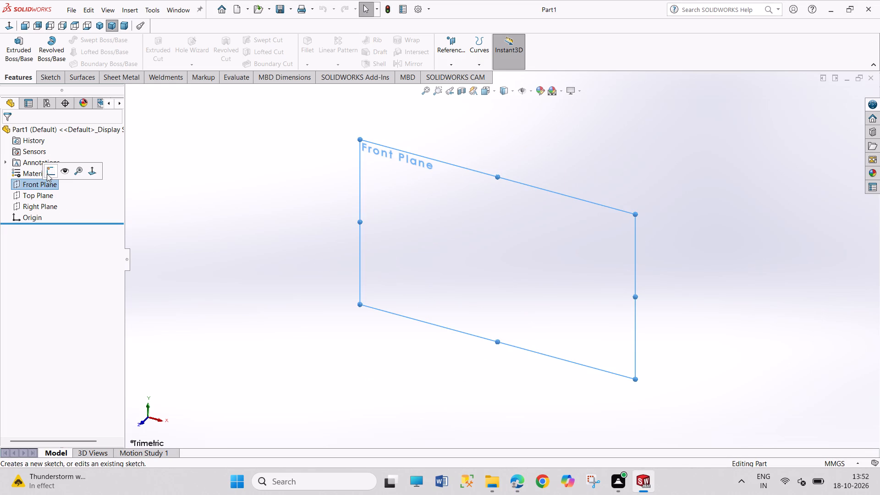
left_click(47, 174)
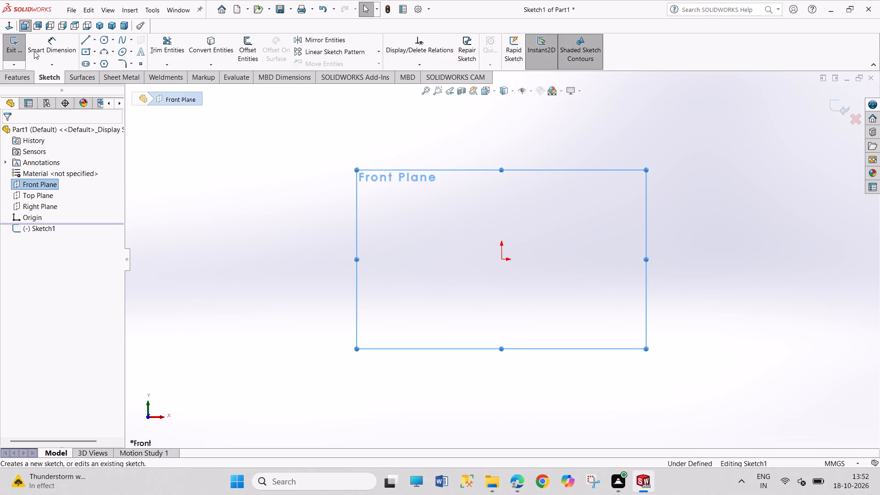
left_click(88, 38)
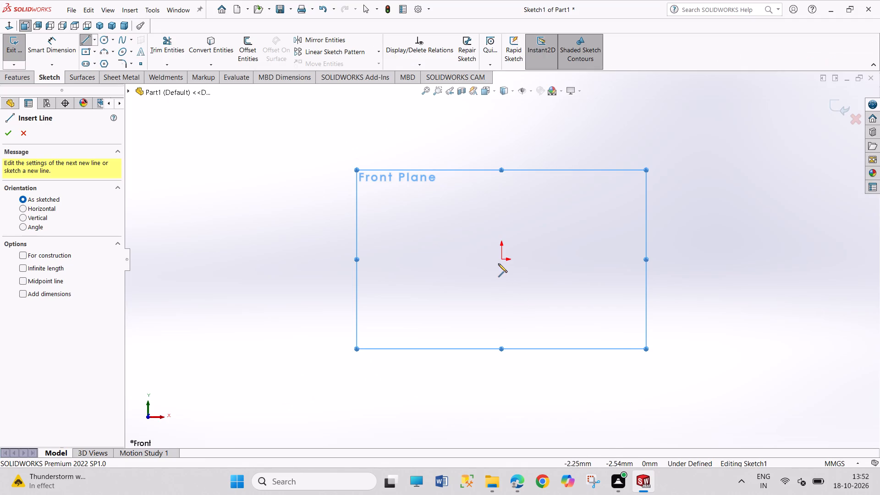
left_click(501, 259)
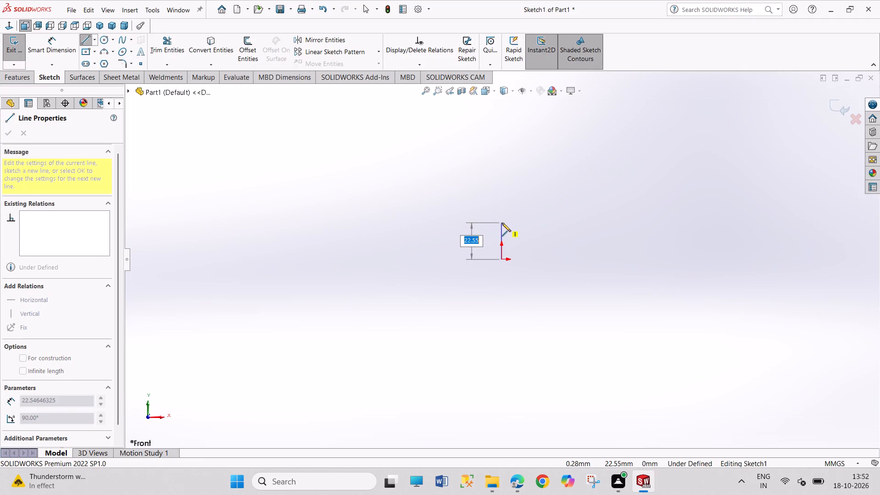
left_click(502, 223)
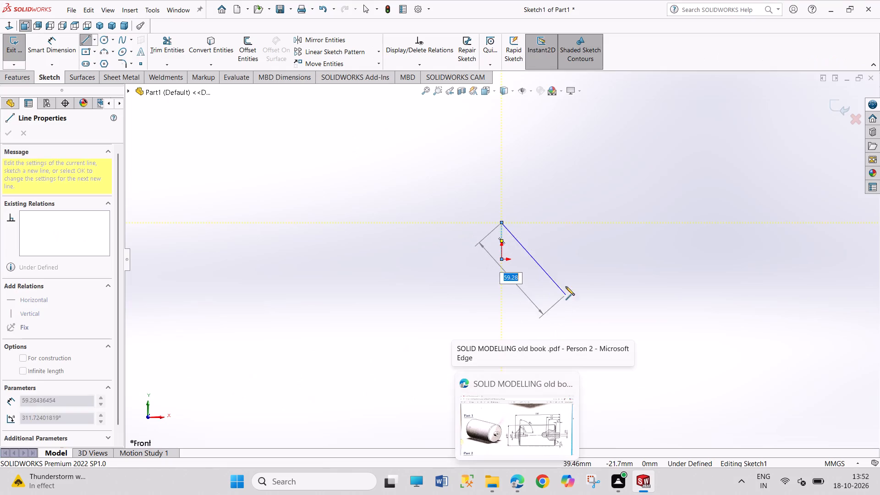
left_click(531, 224)
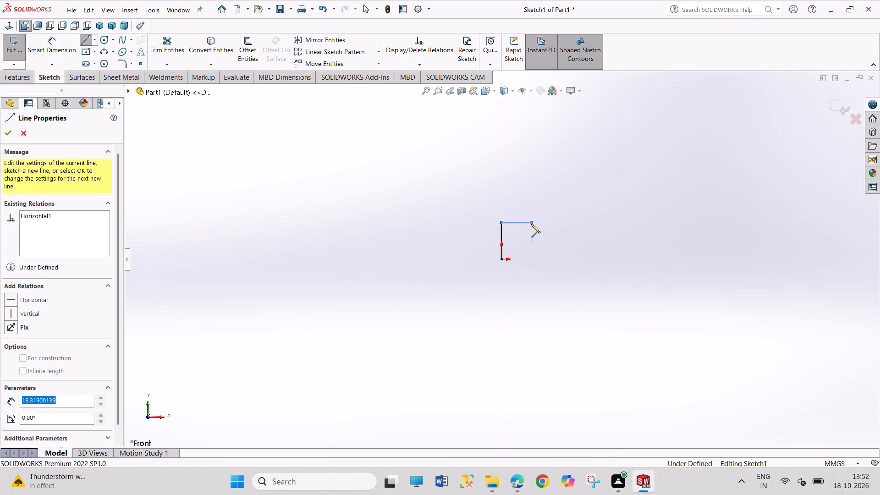
left_click(551, 153)
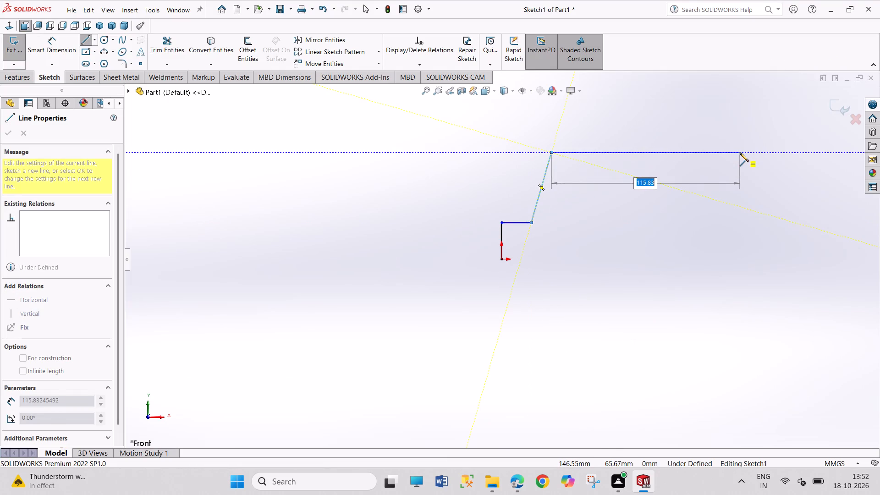
left_click(740, 153)
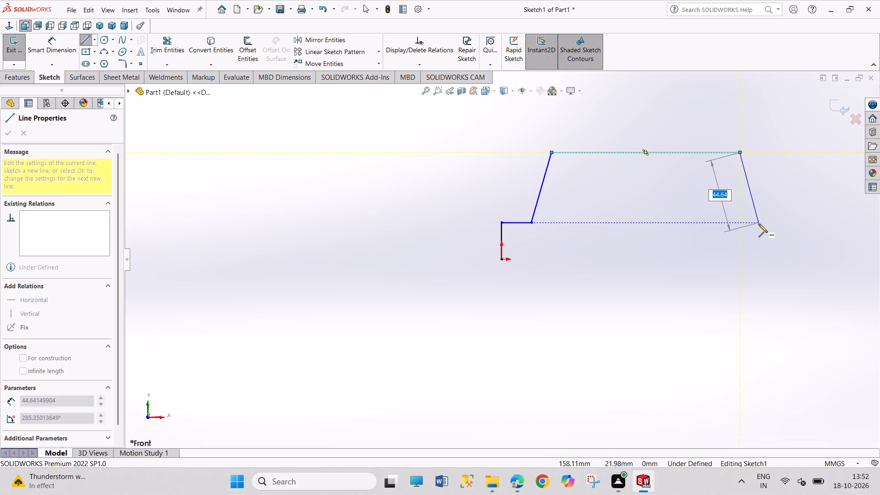
left_click(759, 224)
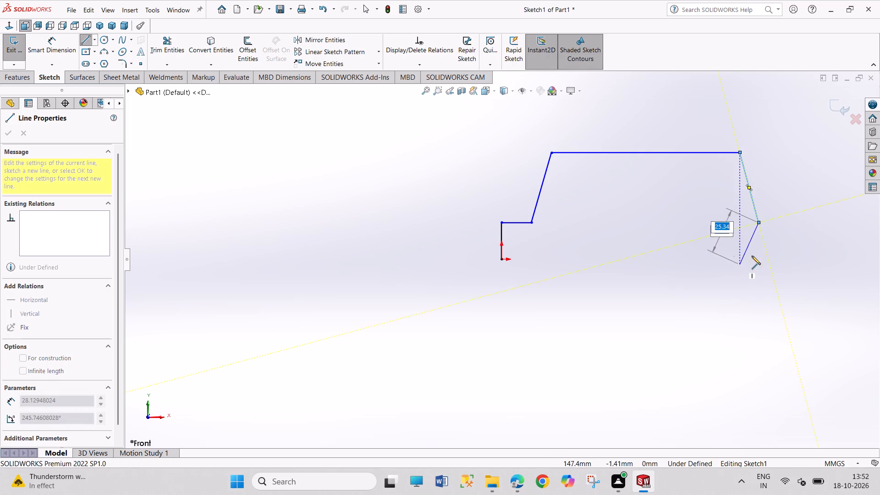
left_click(792, 223)
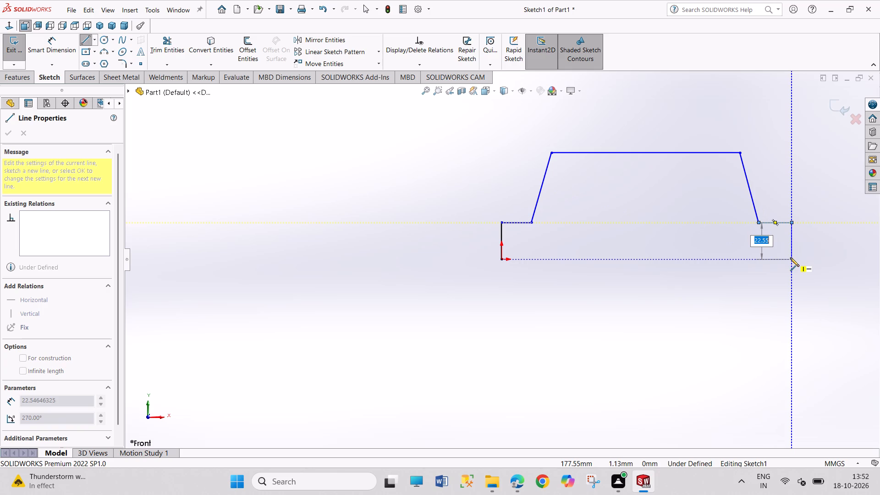
left_click(790, 258)
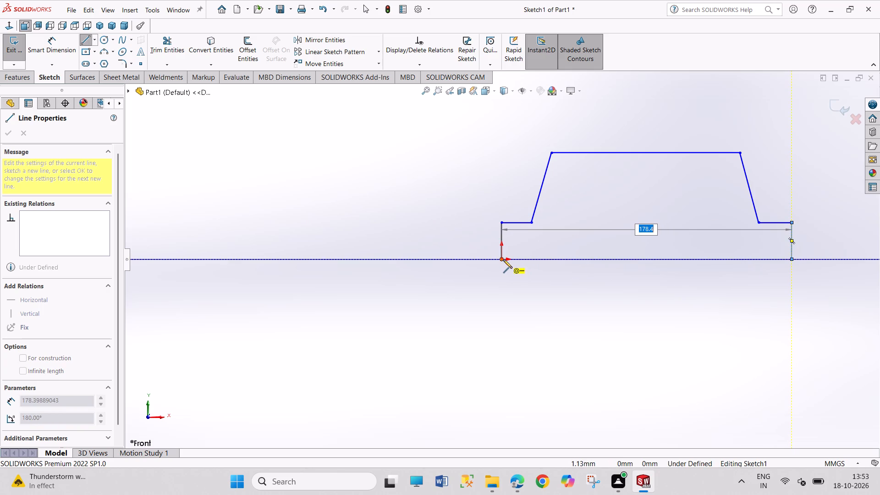
left_click(503, 259)
right_click(544, 312)
left_click(555, 318)
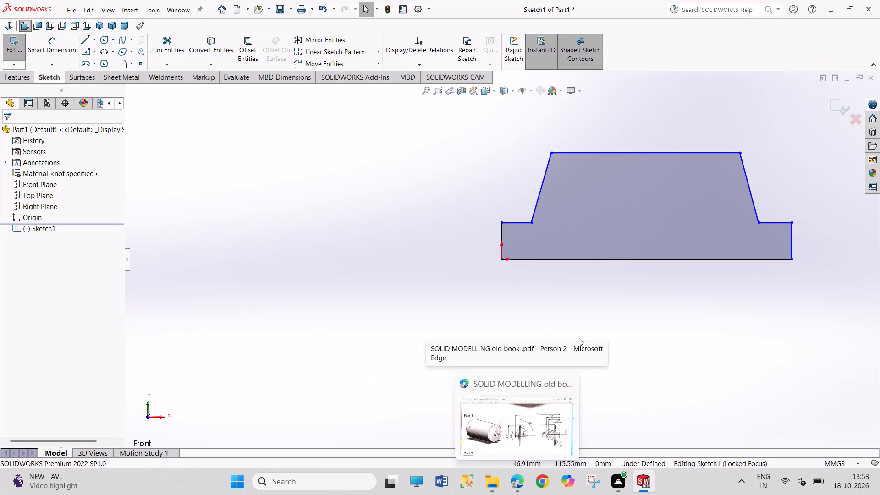
Dimension the distance between the profile's base line and its top horizontal line as 50 mm.
right_click_drag(579, 337, 576, 274)
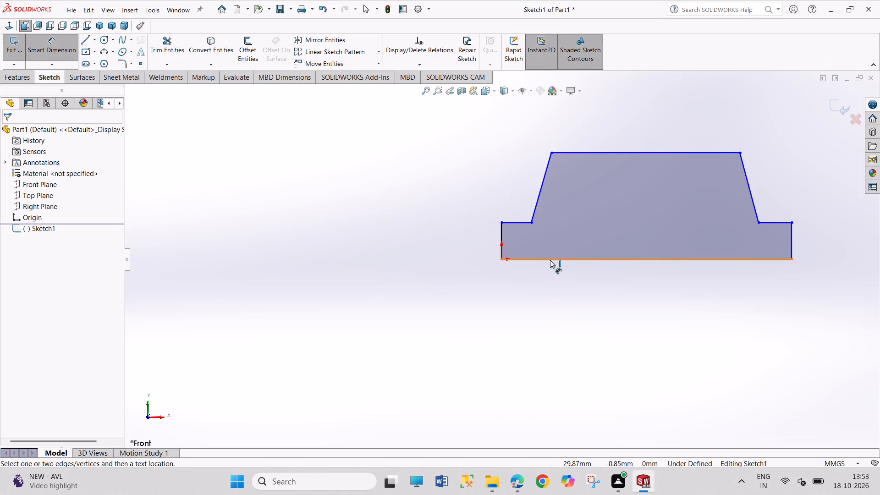
left_click(550, 260)
left_click(574, 153)
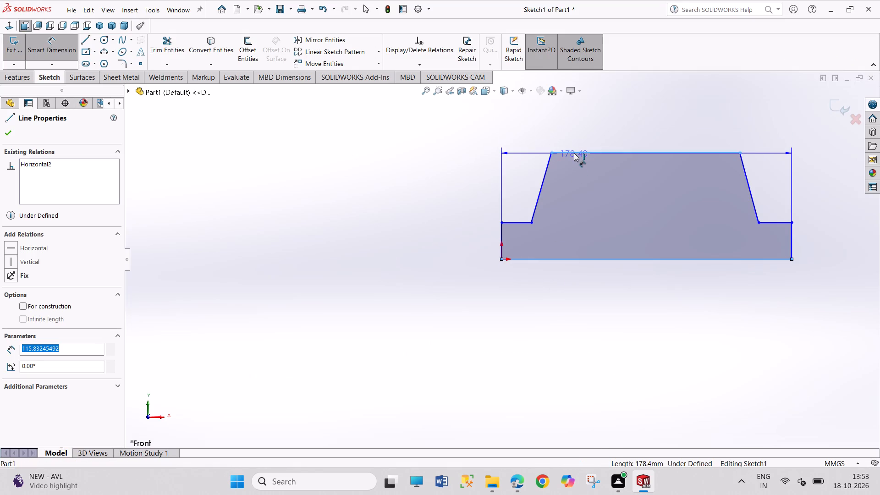
left_click(430, 214)
type("50")
key("Return")
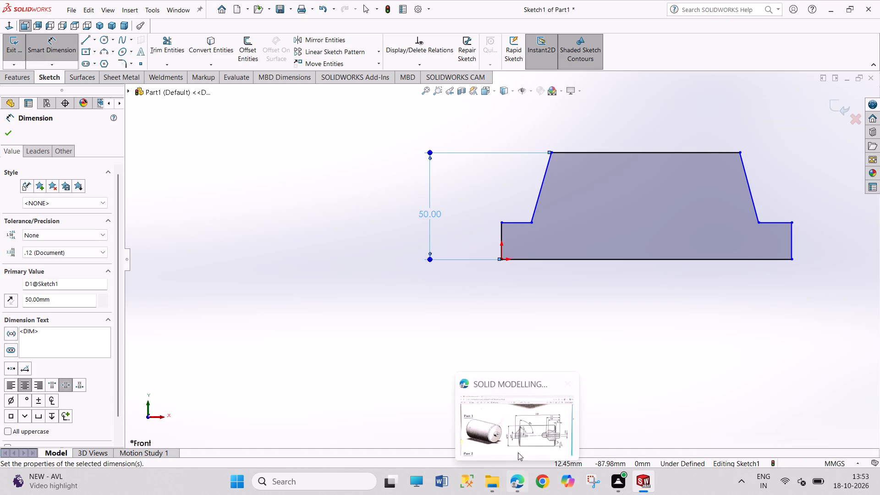
Dimension the short vertical end line at the origin as 25/2 (12.5 mm).
left_click(501, 236)
left_click(478, 241)
type("25/")
key("2")
key("Return")
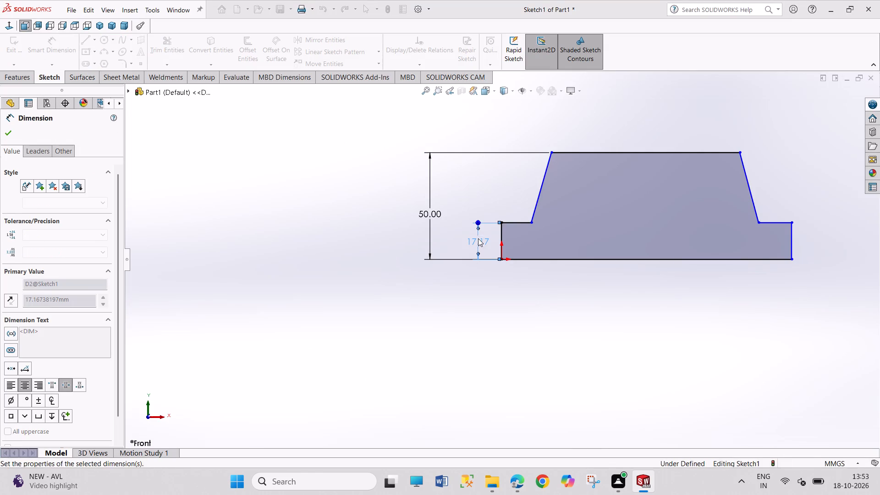
right_click(566, 327)
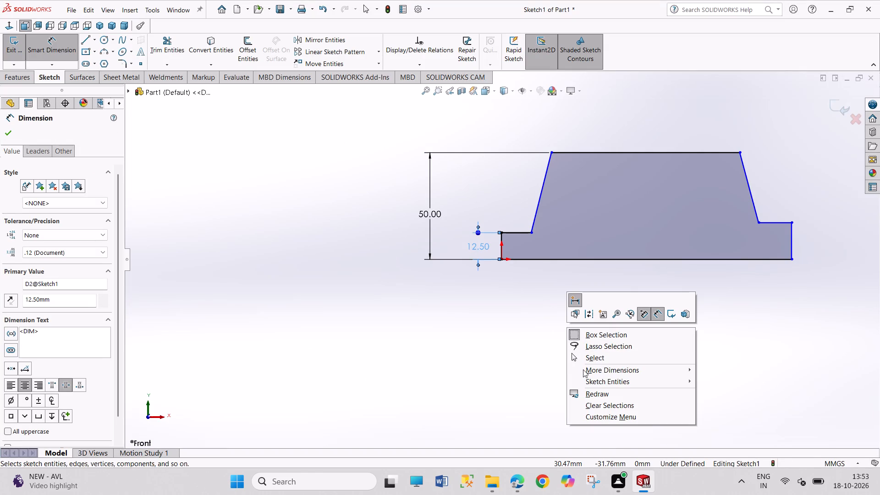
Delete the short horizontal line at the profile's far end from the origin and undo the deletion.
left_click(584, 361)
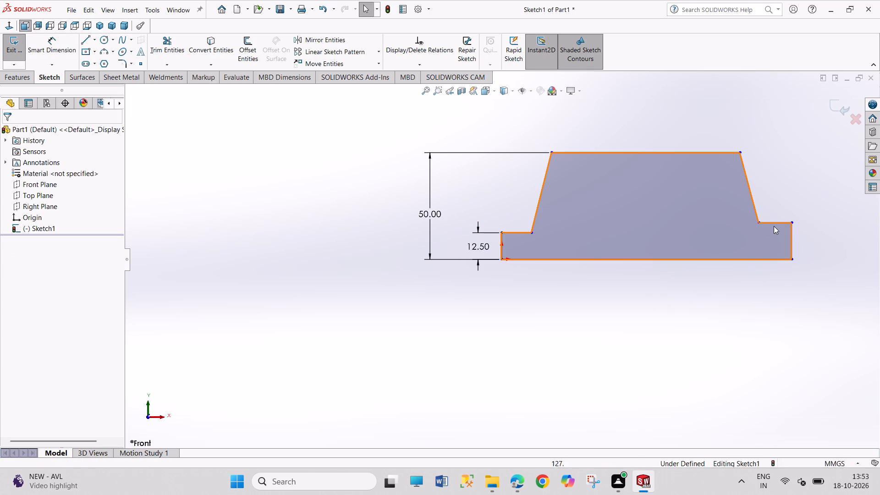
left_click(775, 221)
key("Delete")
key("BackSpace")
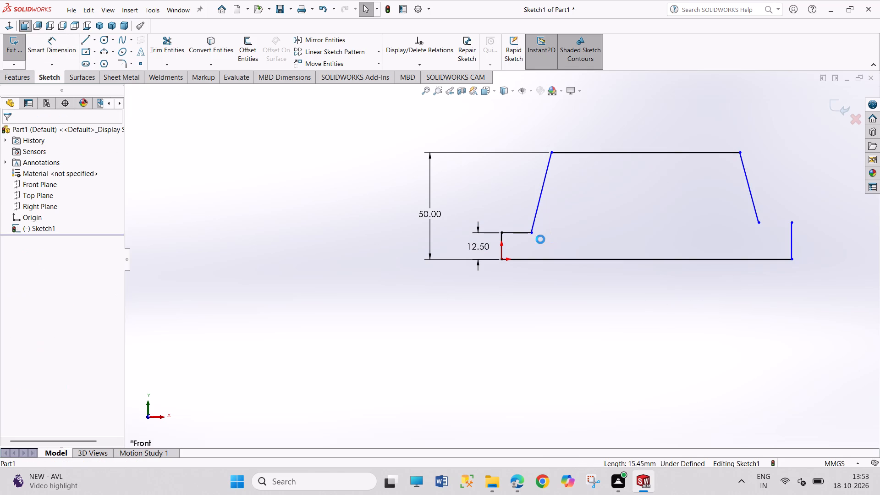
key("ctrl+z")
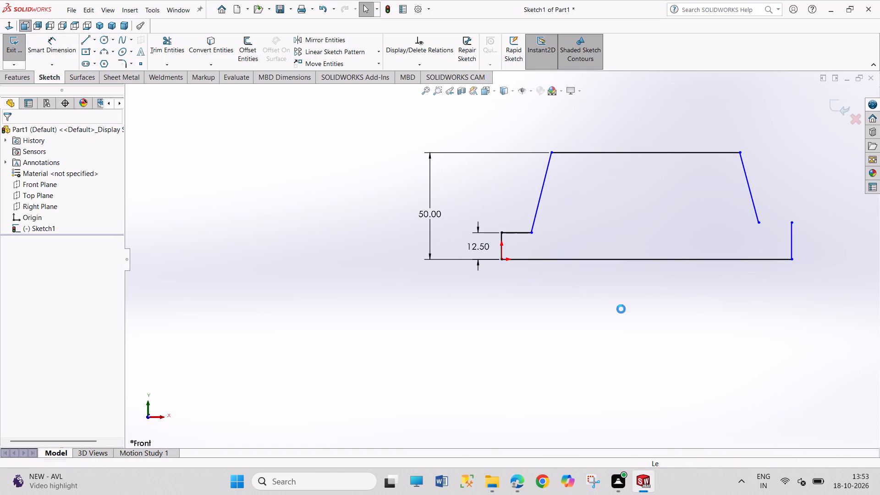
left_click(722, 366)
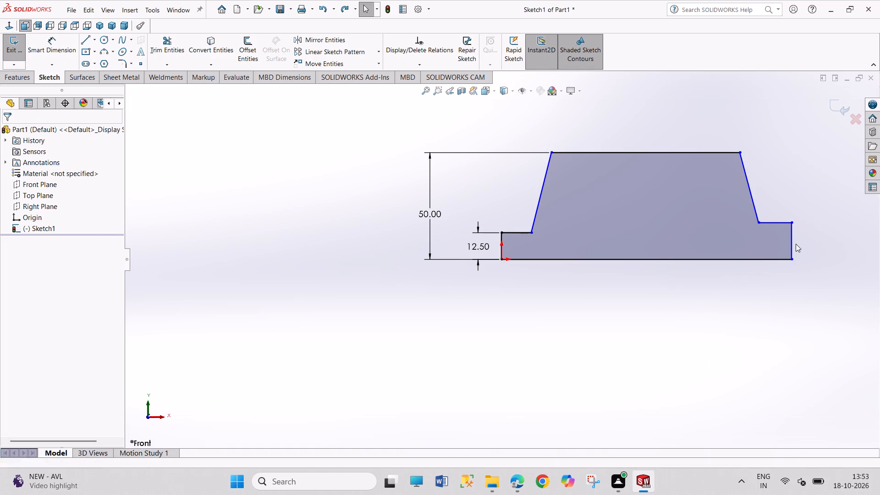
Make the two short horizontal lines at the profile's ends collinear.
left_click(780, 224)
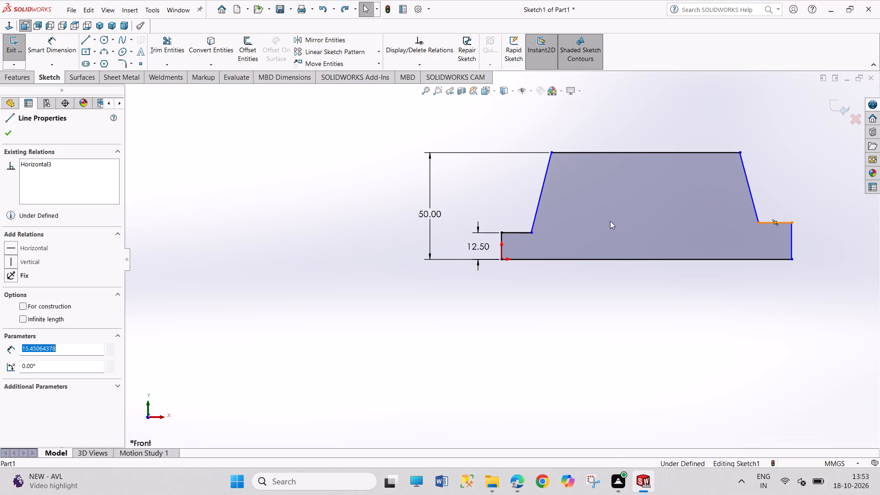
left_click(522, 231, "ctrl")
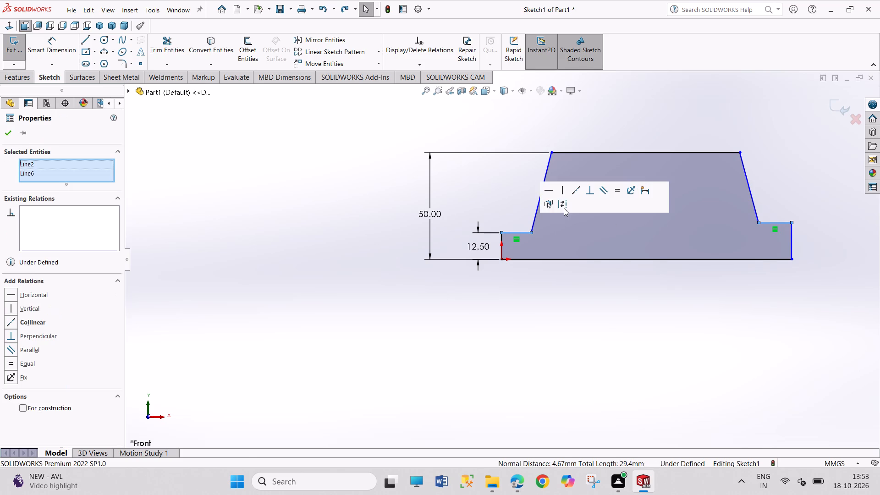
left_click(552, 191)
left_click_drag(581, 329, 587, 340)
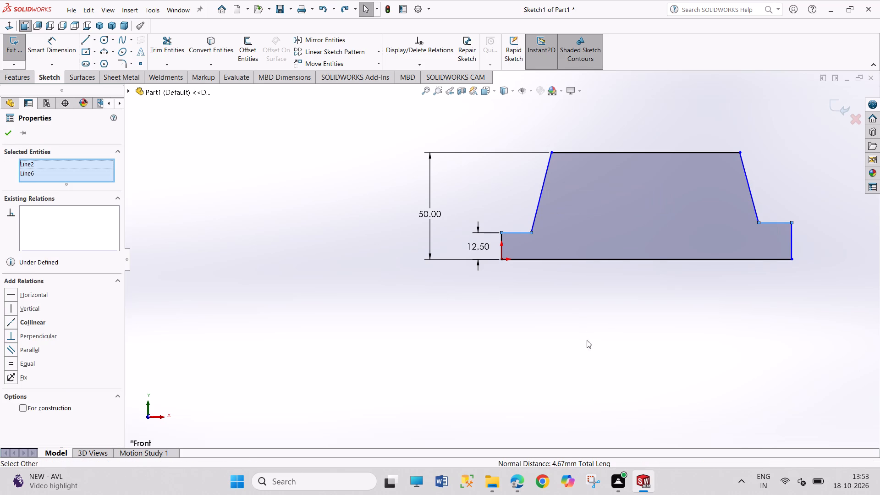
left_click_drag(587, 340, 596, 362)
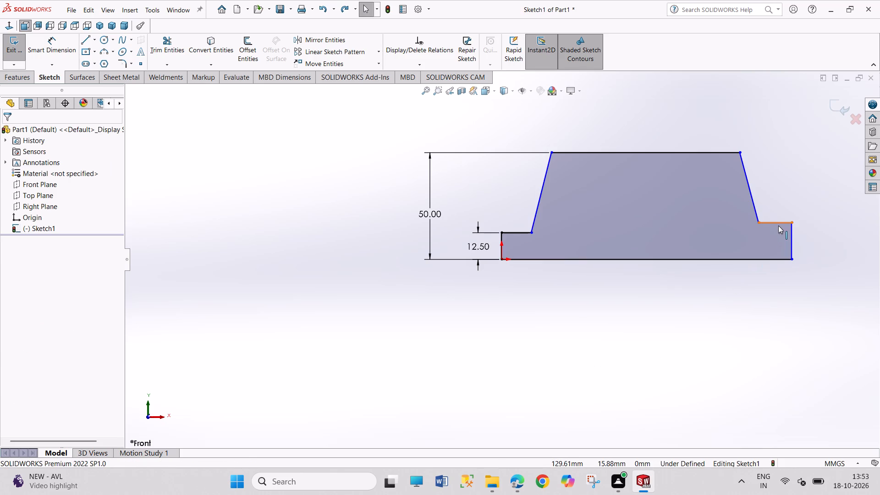
left_click(778, 225)
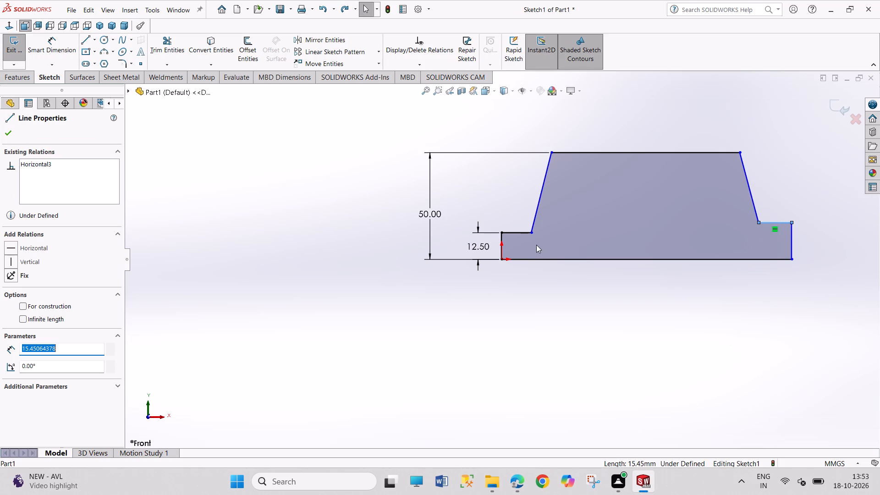
left_click(525, 231, "ctrl")
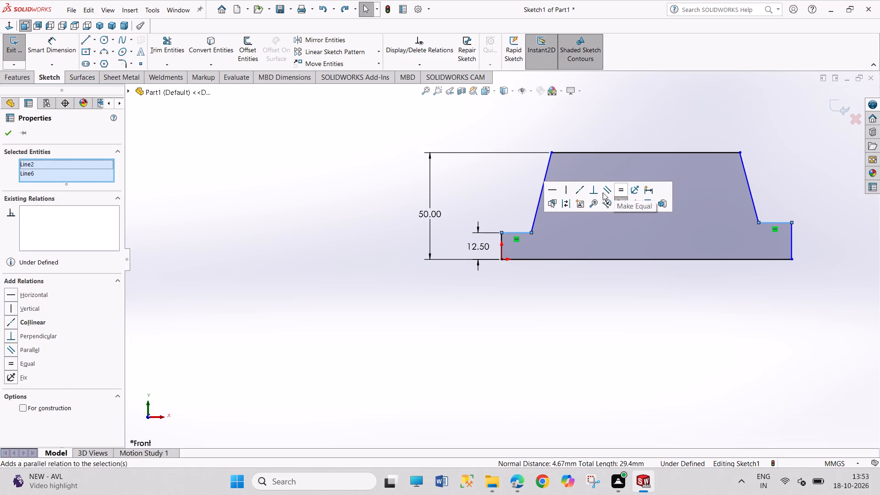
left_click(577, 190)
left_click_drag(587, 314, 588, 319)
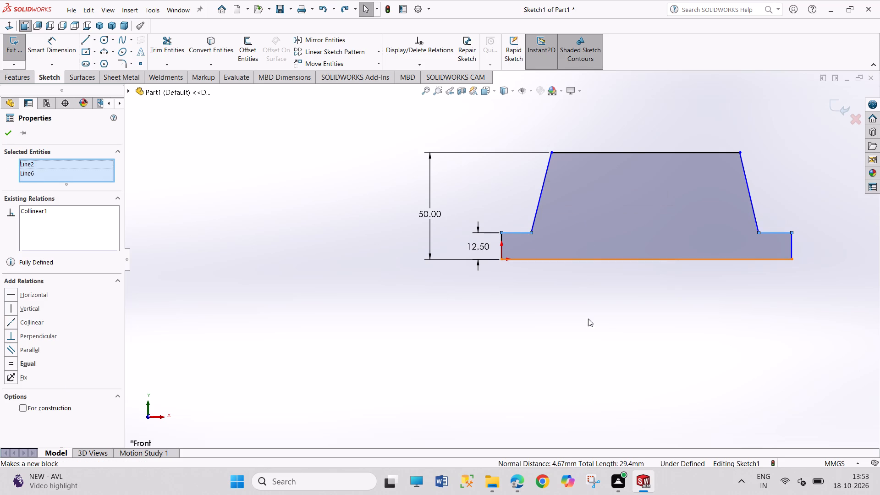
left_click_drag(588, 319, 609, 356)
Following the PDF's Part 1 drawing, dimension the profile's long base line as 200 mm.
right_click_drag(604, 352, 591, 349)
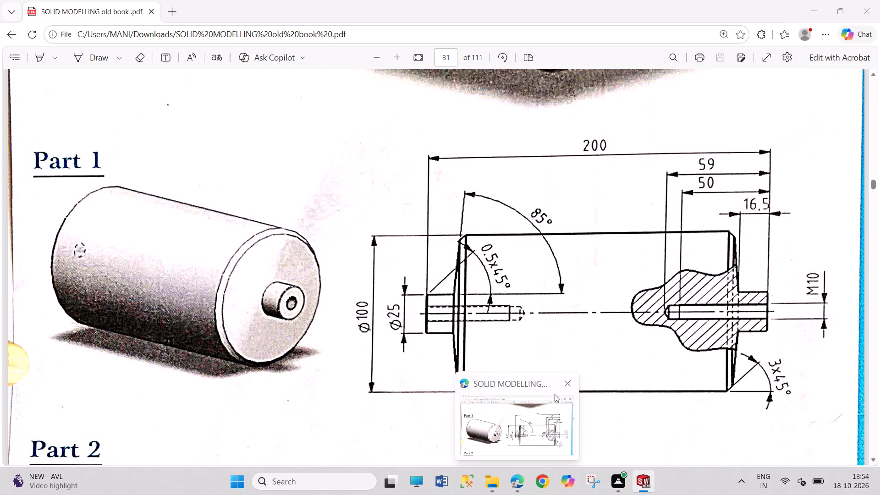
right_click_drag(675, 396, 669, 308)
left_click(615, 260)
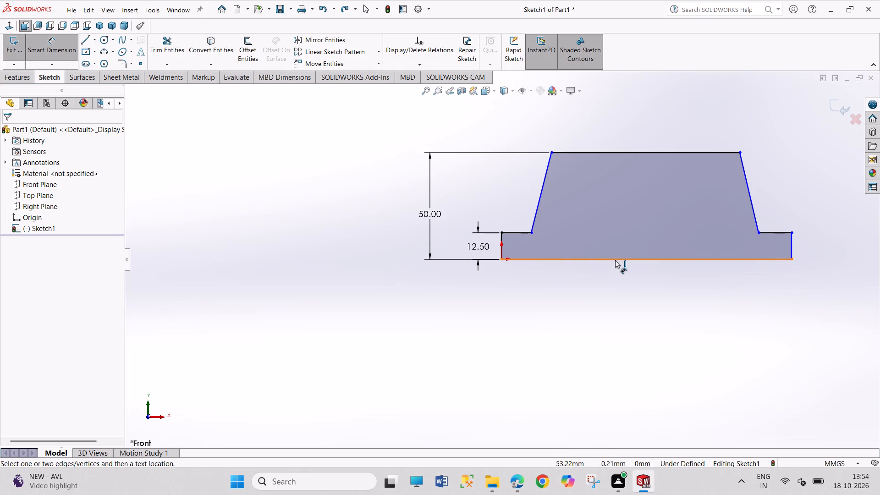
left_click(615, 291)
type("200")
key("Return")
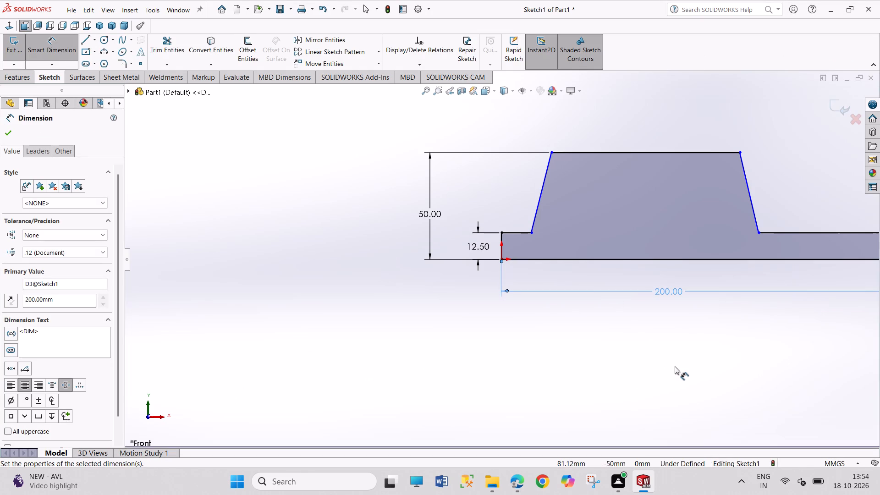
Dimension the short horizontal line at the end farthest from the origin as 16.5 mm, per the PDF drawing.
scroll(675, 366, "up", 4)
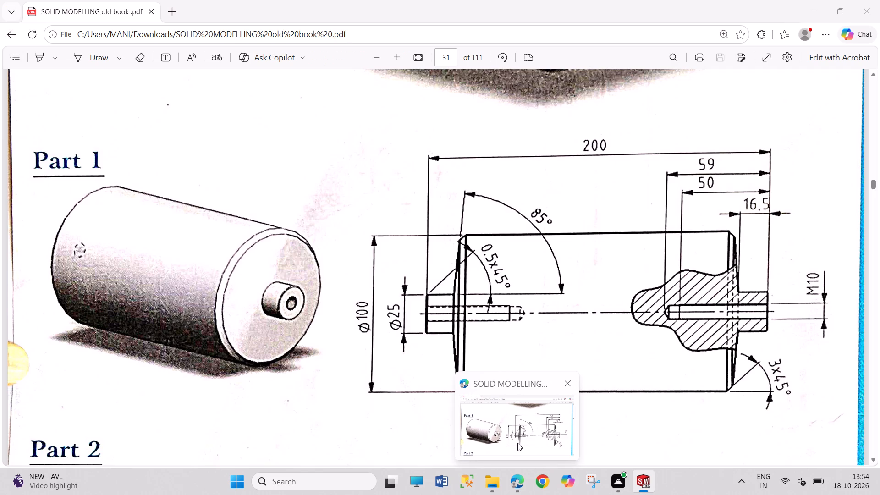
left_click(680, 247)
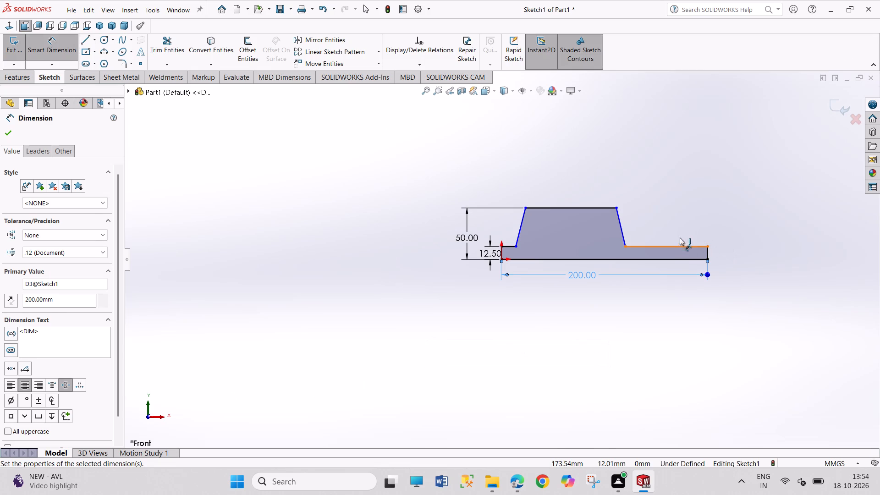
left_click(681, 227)
type("16.5")
key("Return")
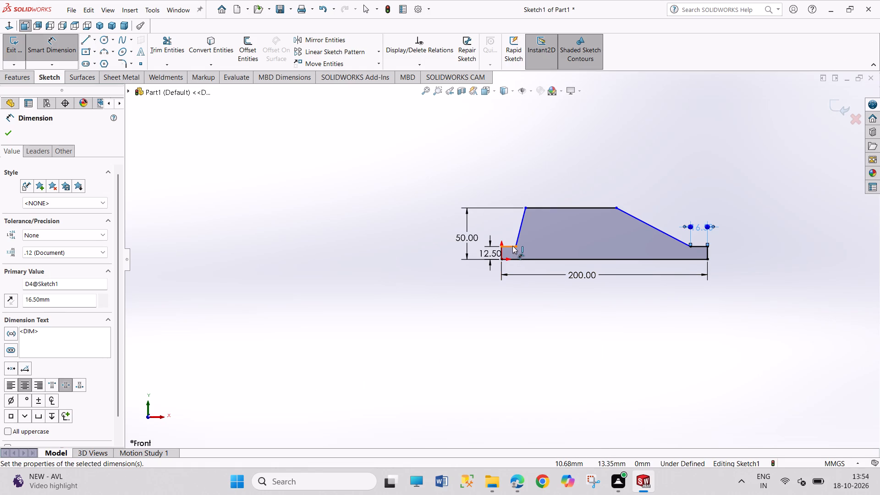
Dimension the short horizontal line at the origin end as 16.5 mm.
left_click(512, 246)
left_click(495, 220)
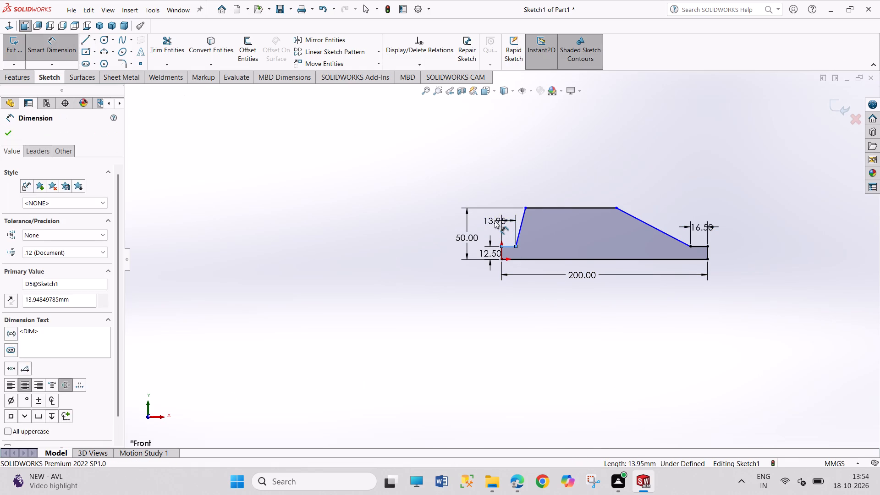
type("16.5")
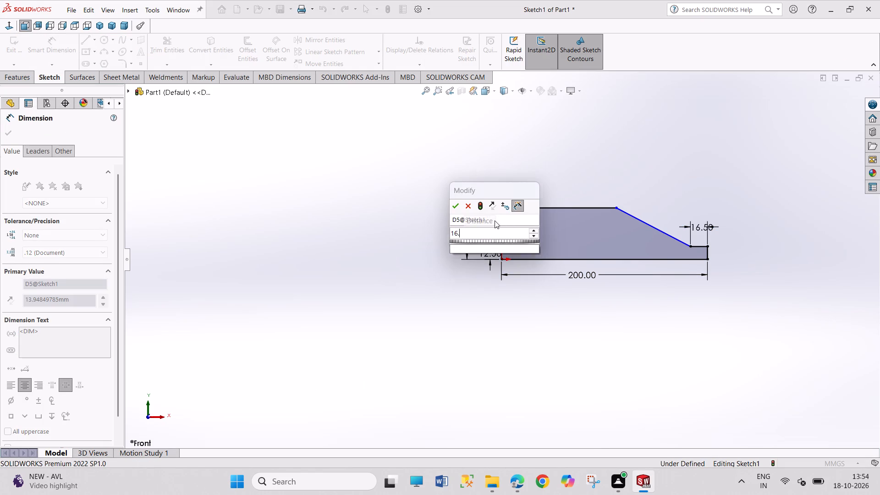
key("Return")
right_click(619, 349)
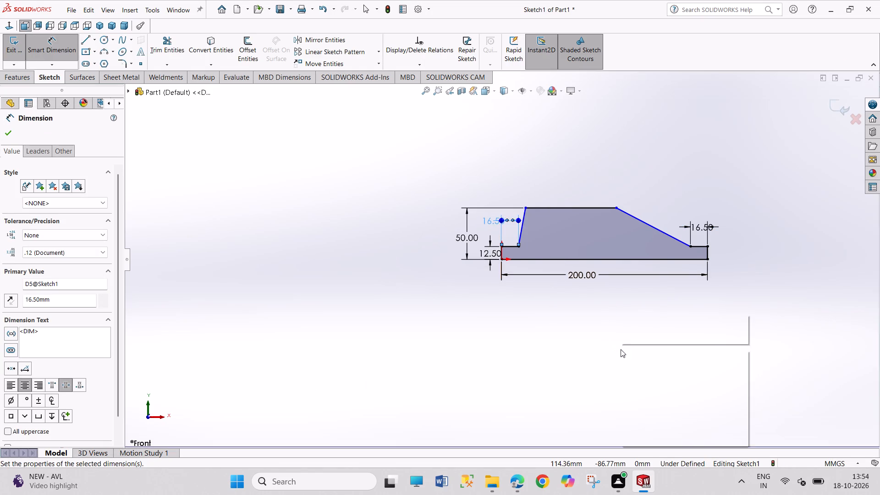
left_click(628, 377)
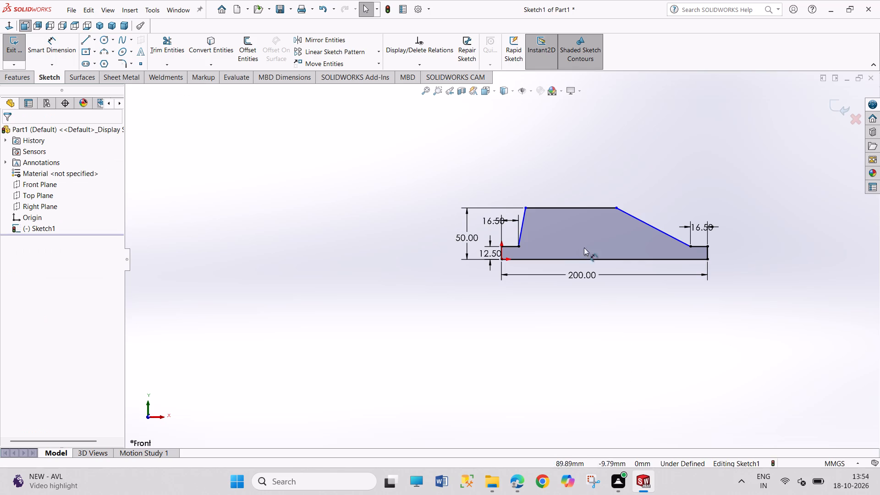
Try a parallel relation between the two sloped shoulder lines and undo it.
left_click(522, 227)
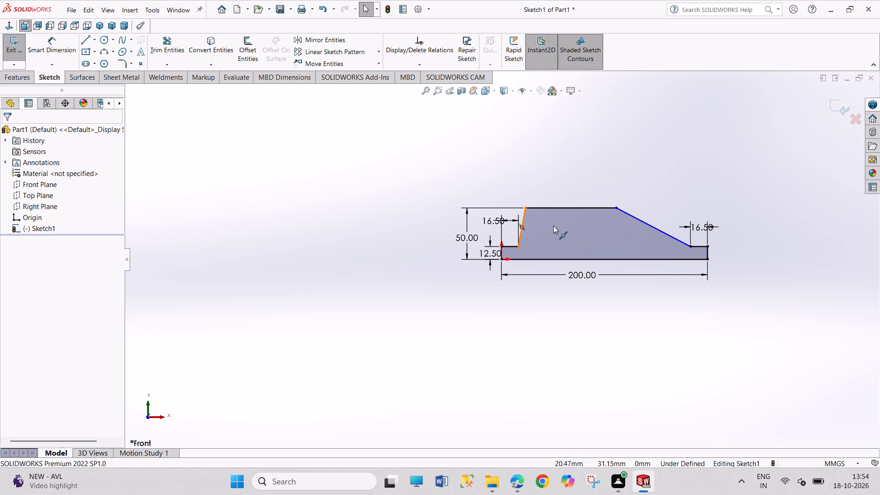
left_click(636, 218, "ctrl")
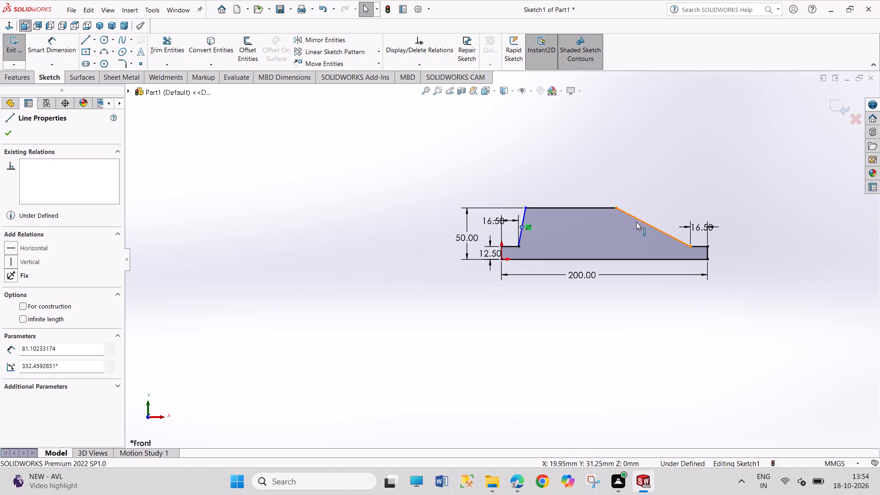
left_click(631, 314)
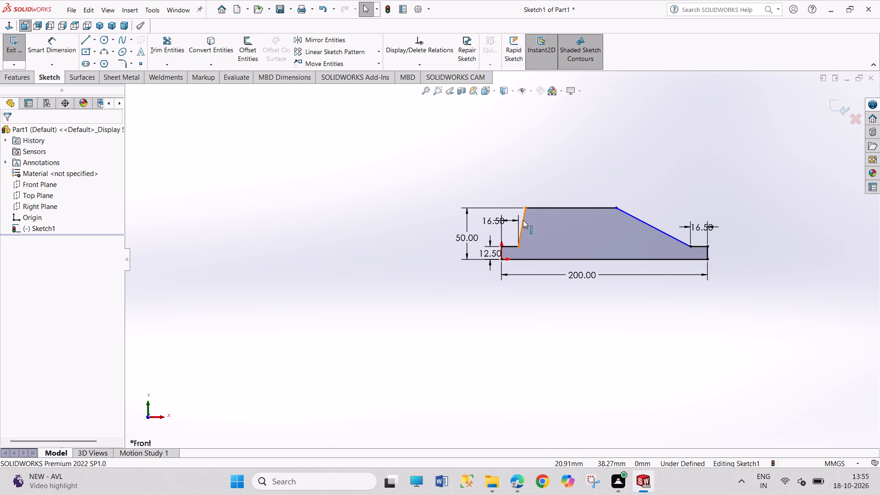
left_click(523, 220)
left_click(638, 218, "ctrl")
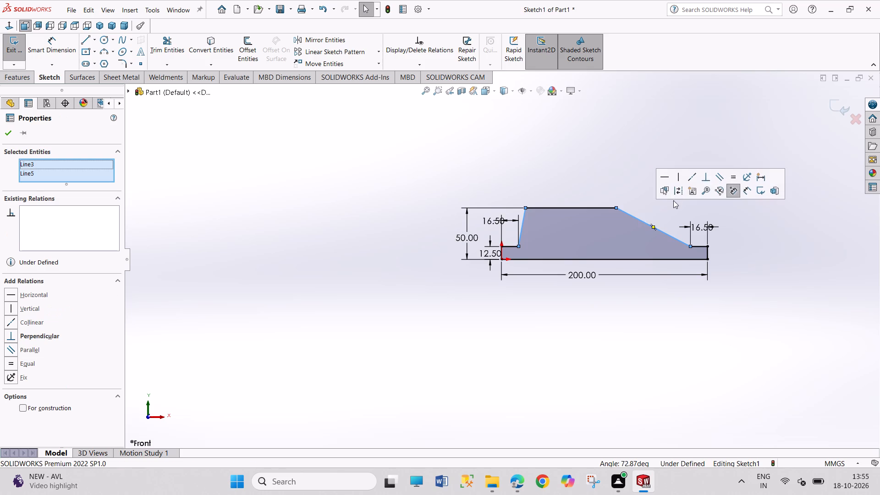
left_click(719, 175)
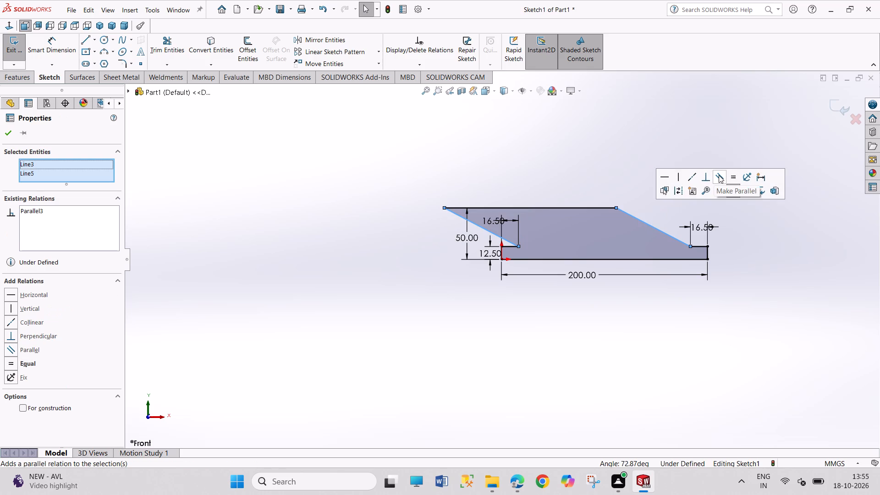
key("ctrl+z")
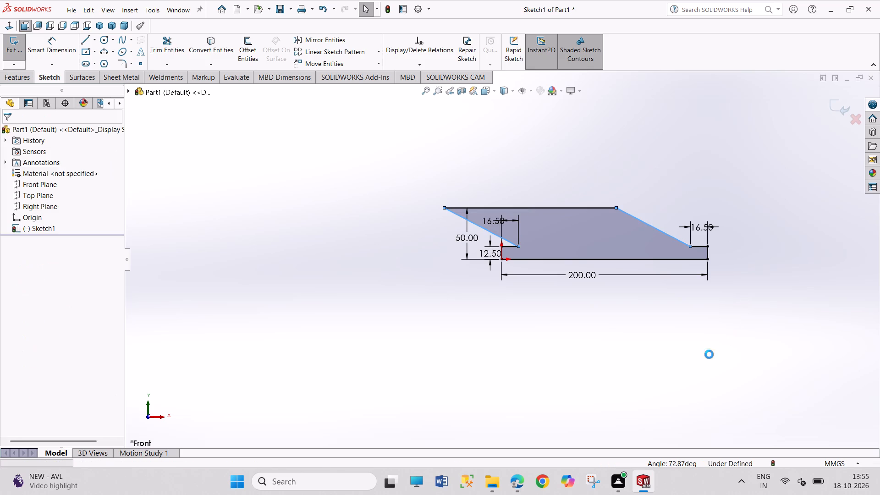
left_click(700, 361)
Move the top line's endpoint nearest the origin inward along the top to about X 53 mm.
left_click_drag(526, 209, 534, 212)
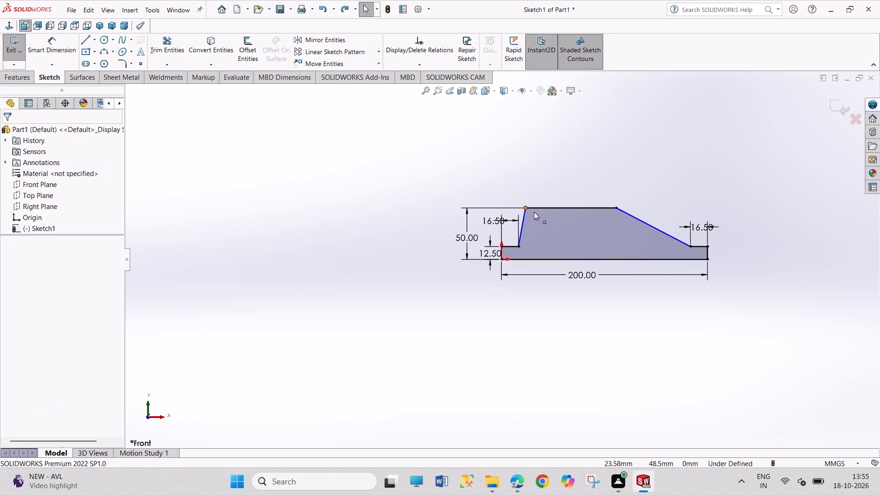
left_click_drag(534, 212, 556, 210)
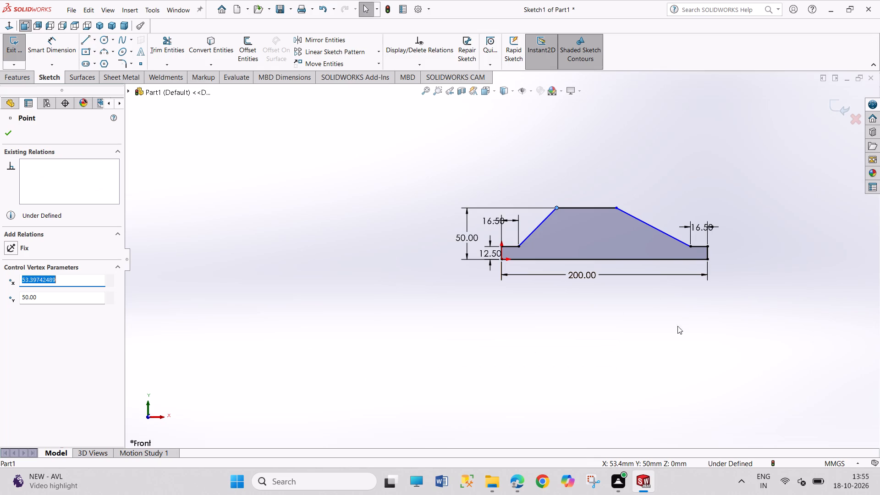
Reposition the two 16.50 dimension labels outward, clear of their extension lines and the profile.
left_click_drag(691, 231, 698, 218)
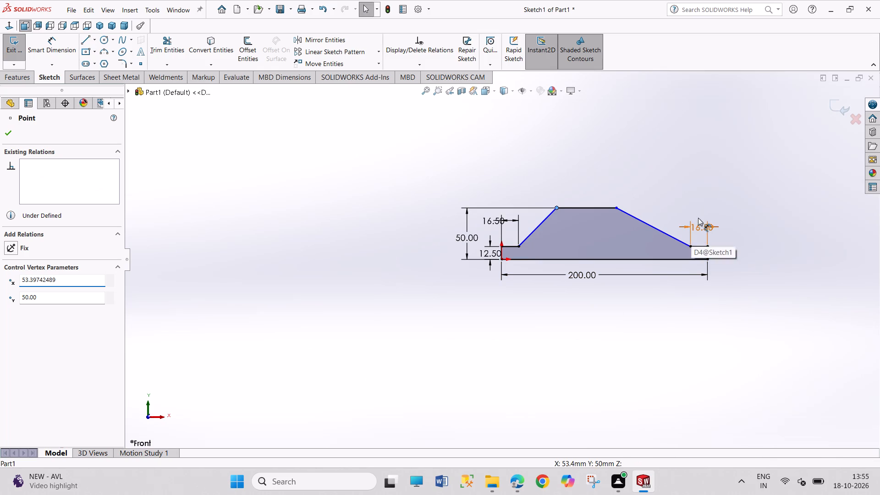
left_click_drag(698, 218, 734, 195)
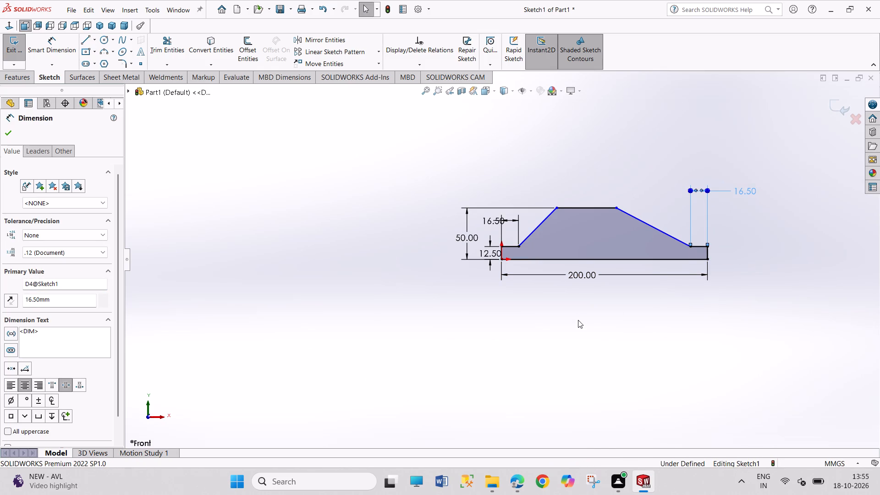
scroll(624, 212, "down", 3)
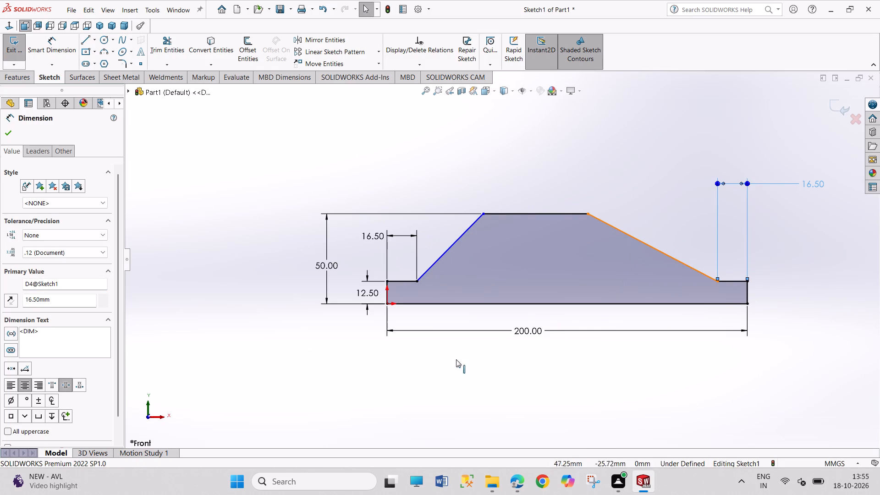
left_click_drag(372, 237, 363, 239)
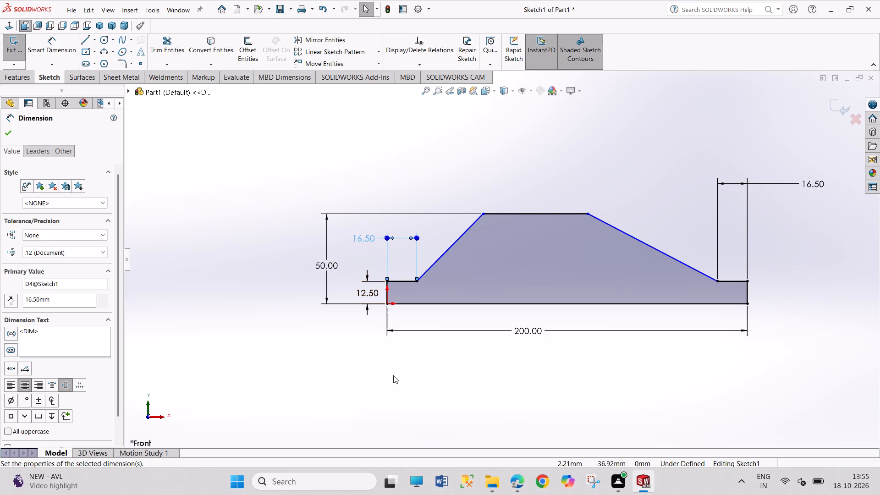
left_click(401, 384)
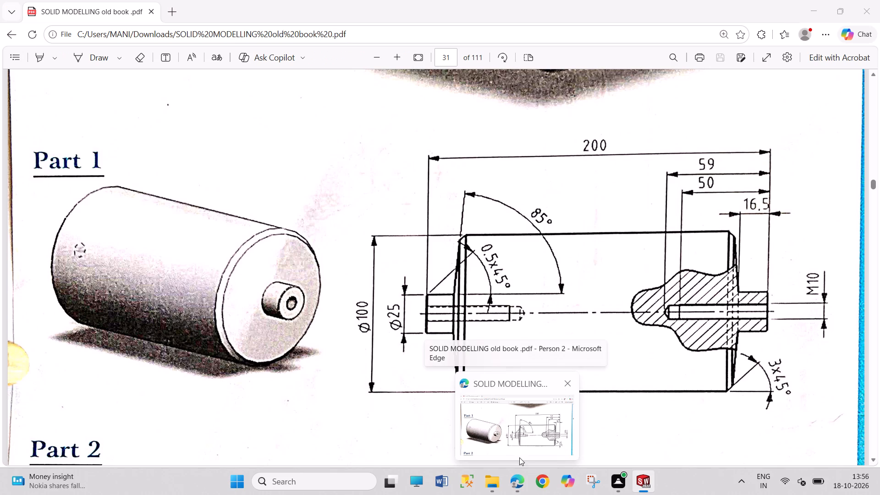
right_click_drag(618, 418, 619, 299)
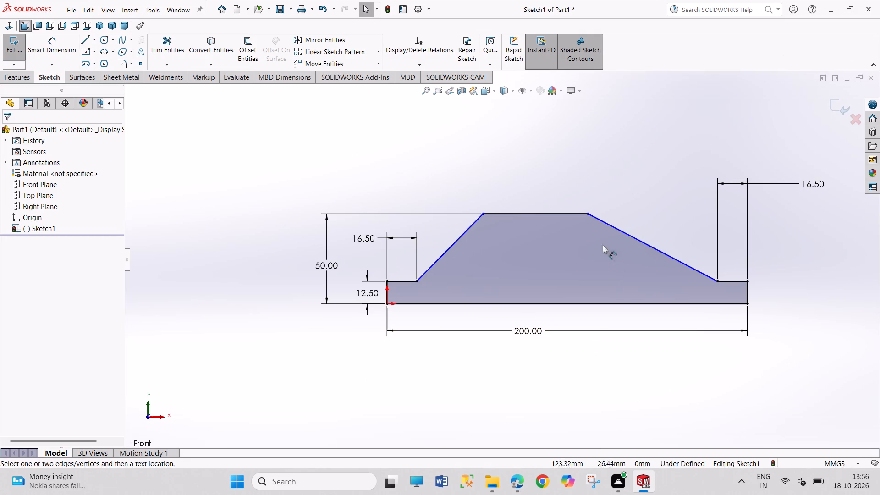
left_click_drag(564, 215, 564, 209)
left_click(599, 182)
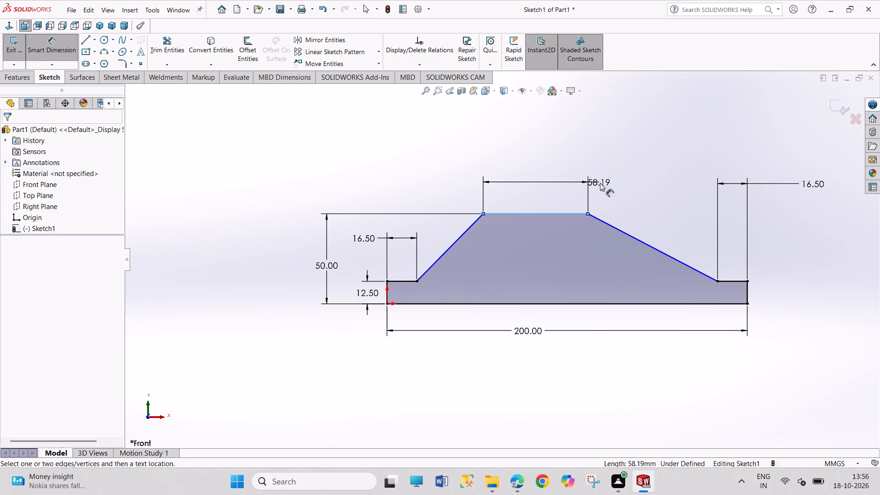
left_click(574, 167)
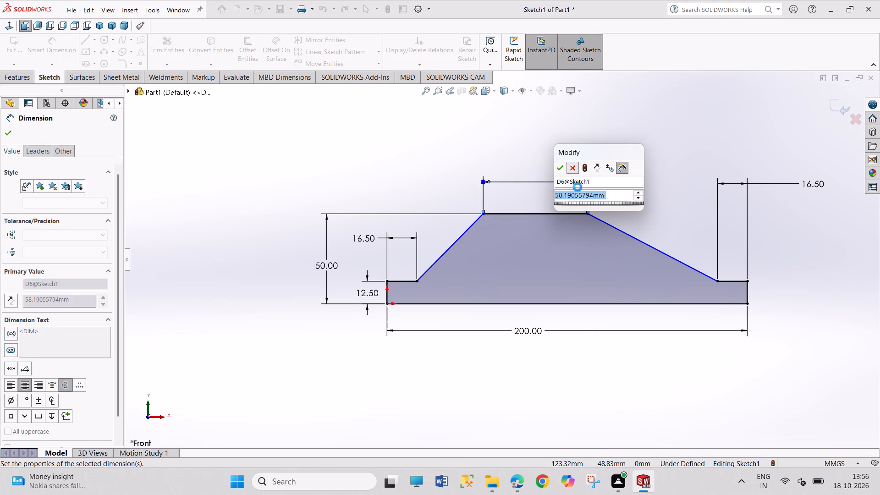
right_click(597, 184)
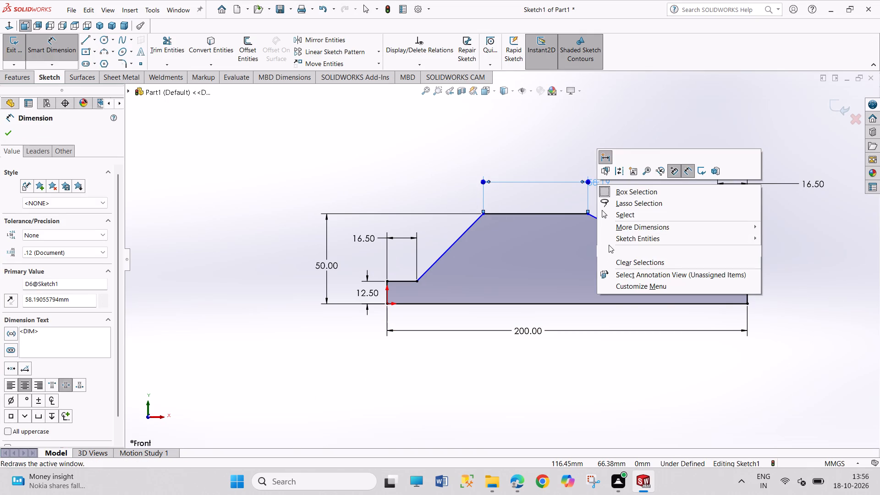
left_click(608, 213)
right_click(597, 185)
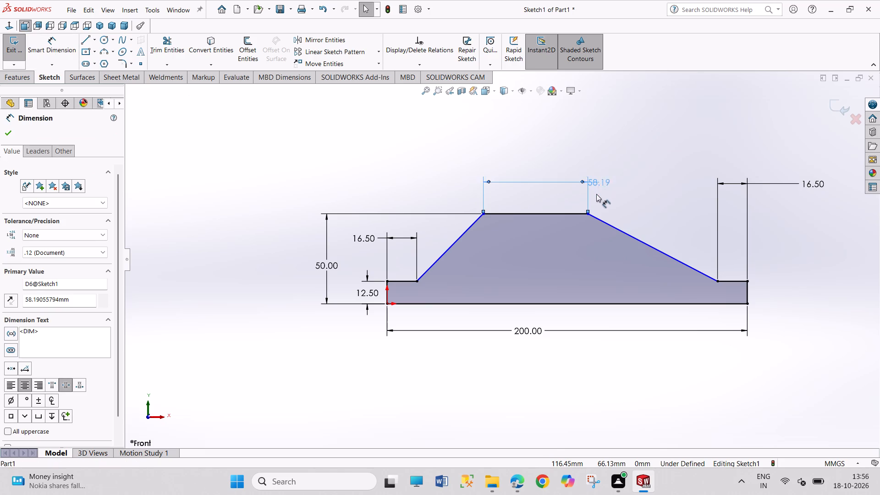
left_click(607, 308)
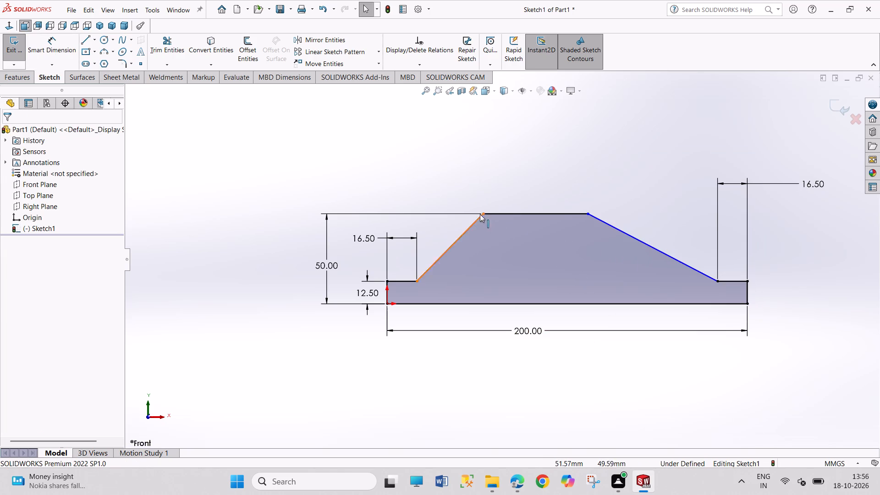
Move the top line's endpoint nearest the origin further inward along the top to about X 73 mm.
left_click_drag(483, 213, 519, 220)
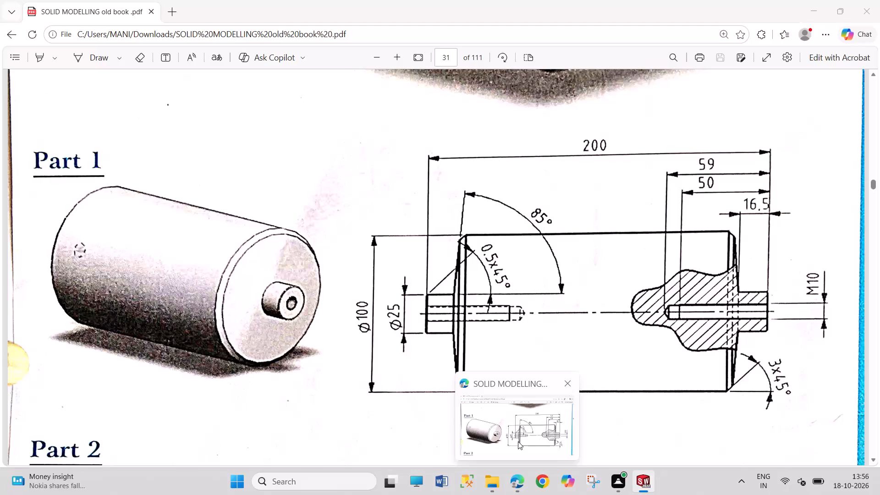
Dimension the angle between the origin-end sloped shoulder line and the long bottom line as 85°.
right_click_drag(323, 441, 334, 318)
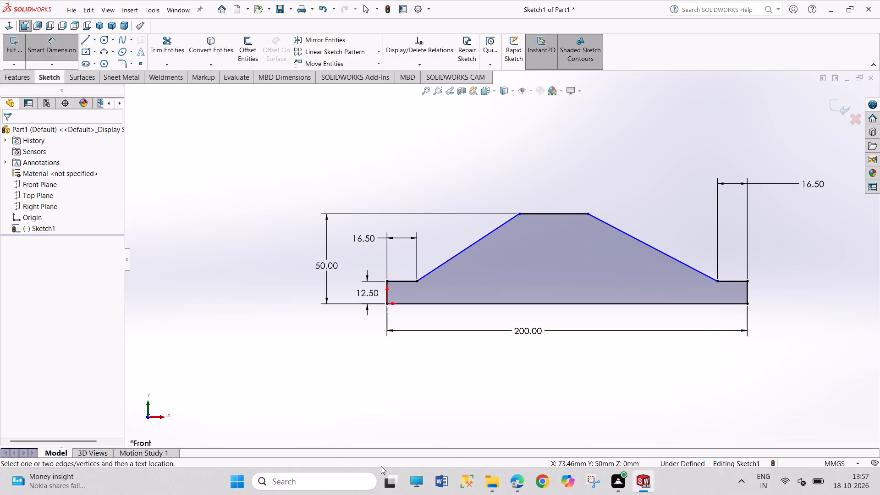
left_click(451, 259)
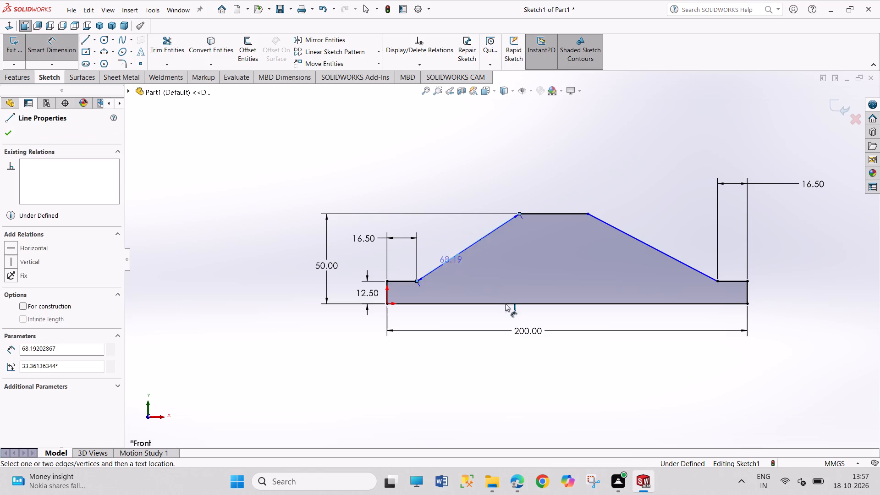
left_click(504, 306)
left_click(507, 263)
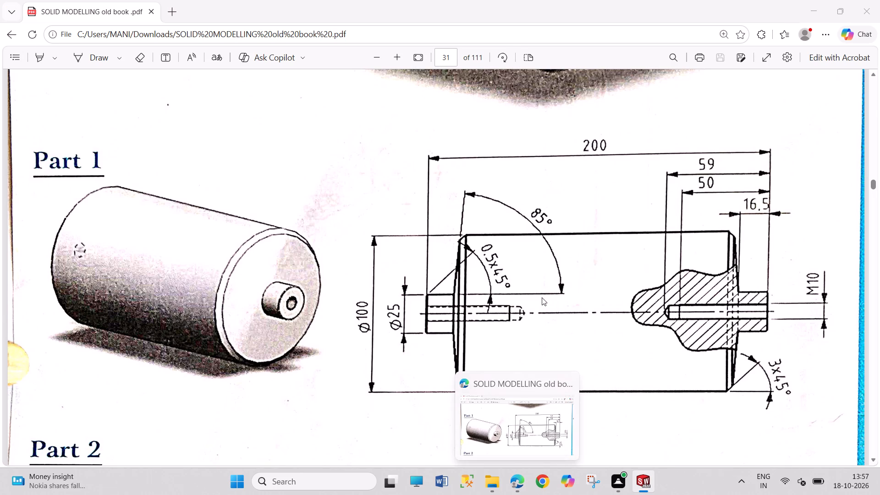
type("85")
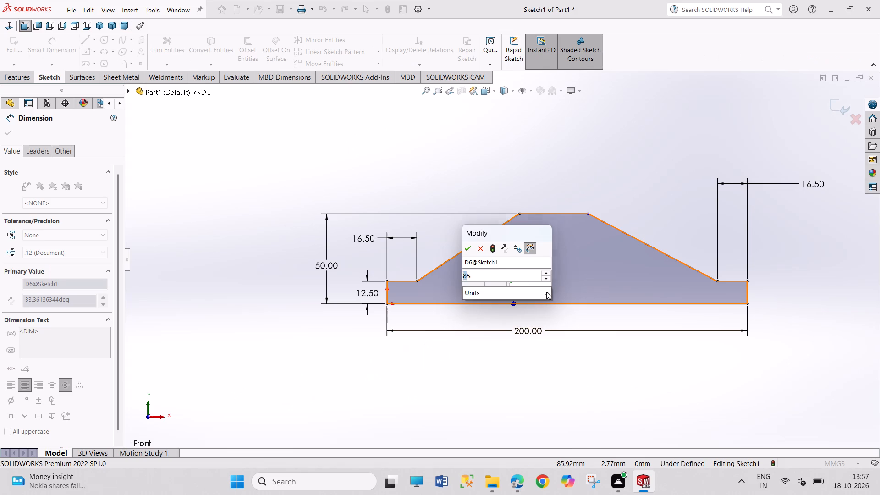
key("Return")
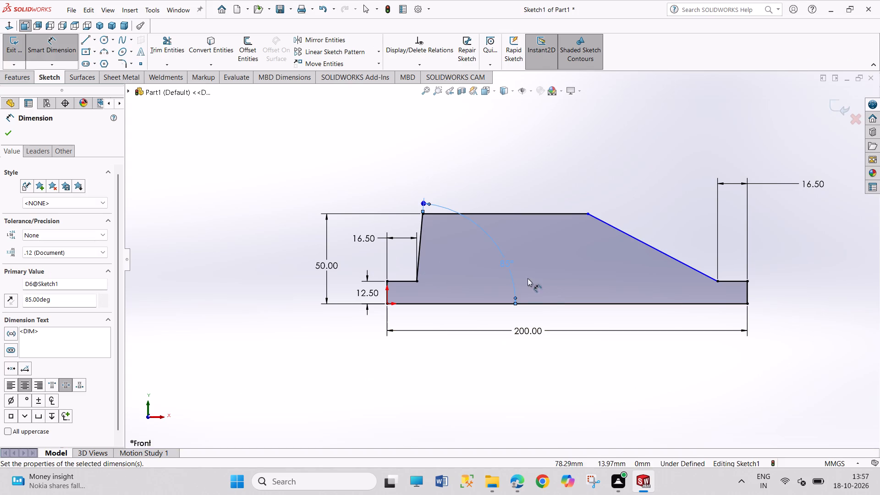
Dimension the angle between the far-end sloped shoulder line and the long bottom line as 85°.
left_click(688, 265)
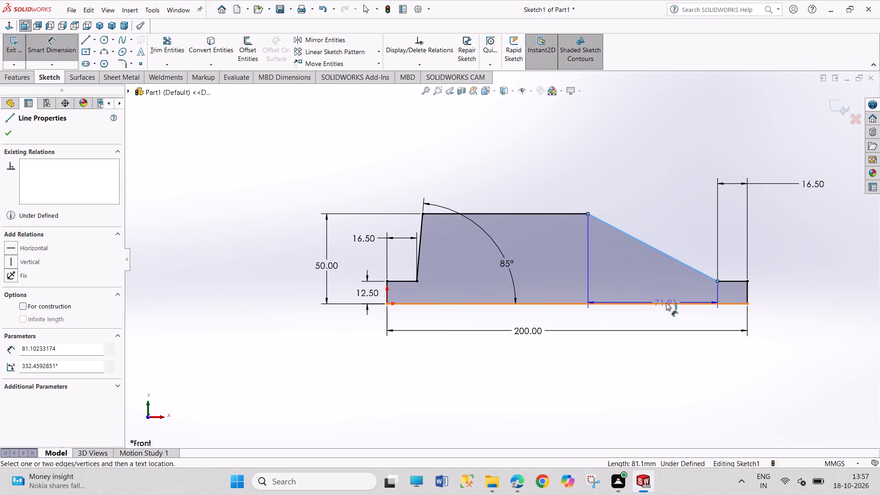
left_click(666, 304)
left_click(643, 274)
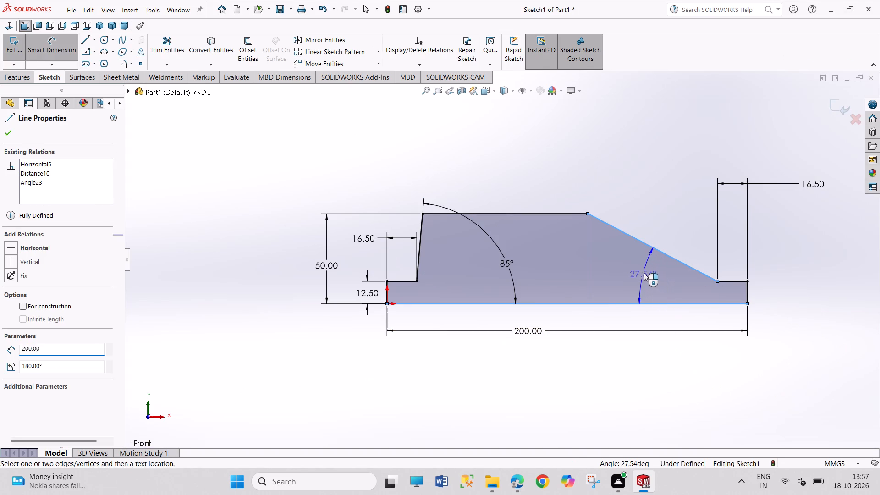
type("85")
key("Return")
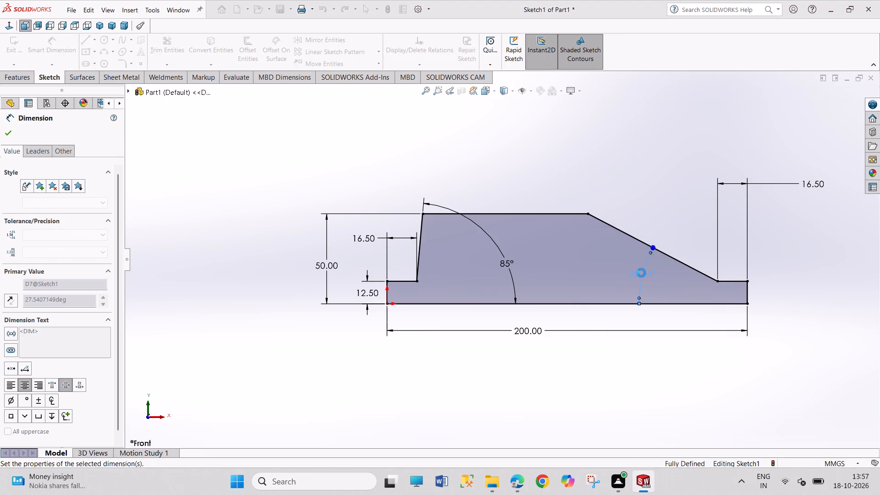
right_click(657, 360)
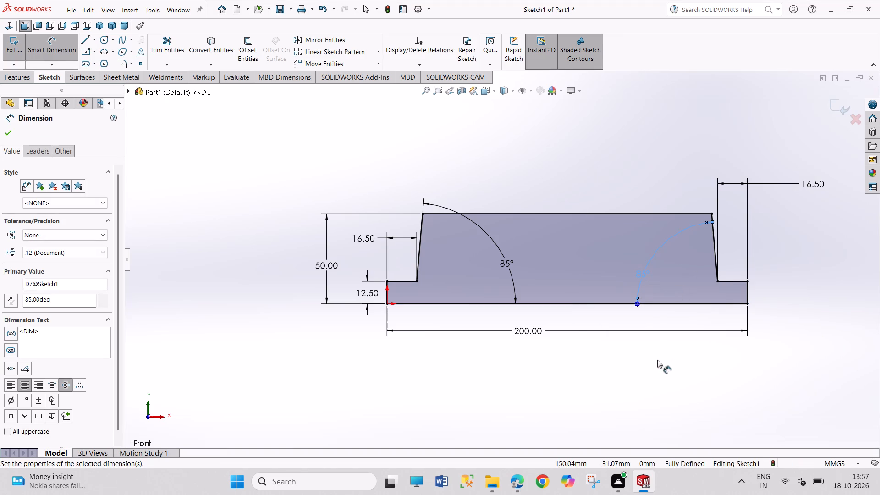
left_click(665, 388)
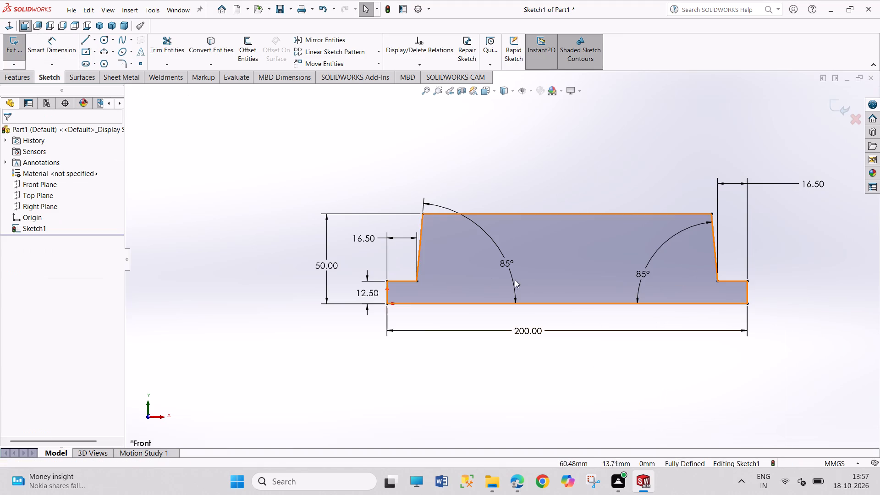
Reposition the origin-end 85° angle dimension inside the profile, closer to its sloped shoulder line.
left_click_drag(510, 259, 467, 273)
left_click(468, 379)
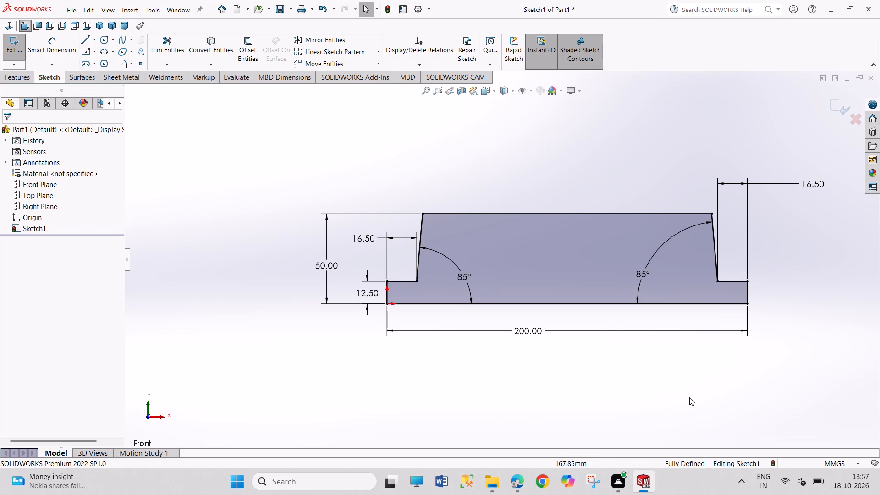
Close the sketch and revolve the half-profile 360° about its long bottom line.
left_click(11, 44)
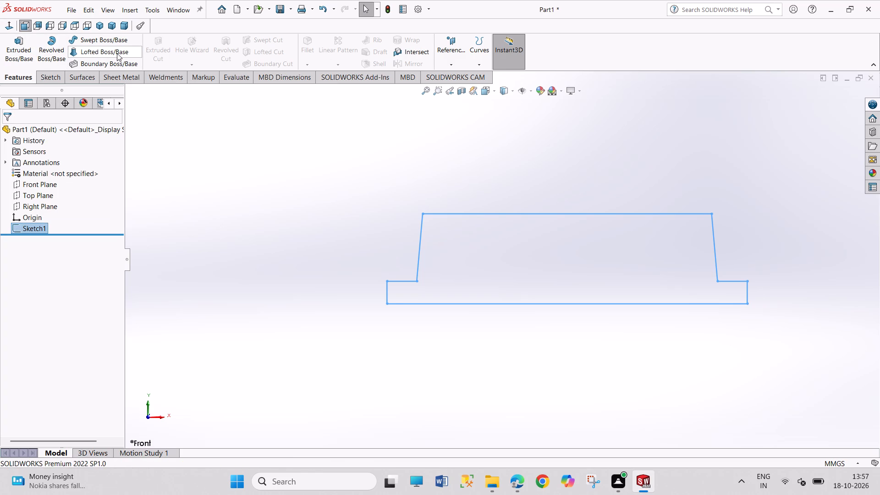
left_click(51, 47)
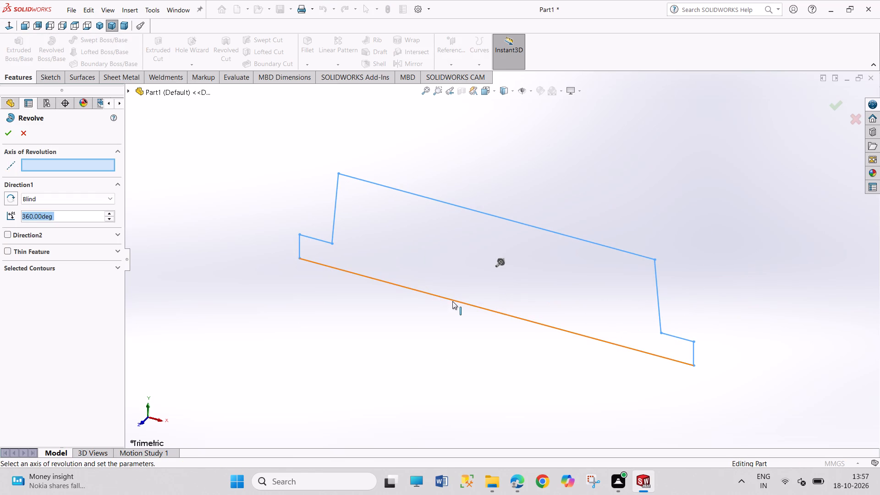
left_click(452, 301)
left_click(12, 135)
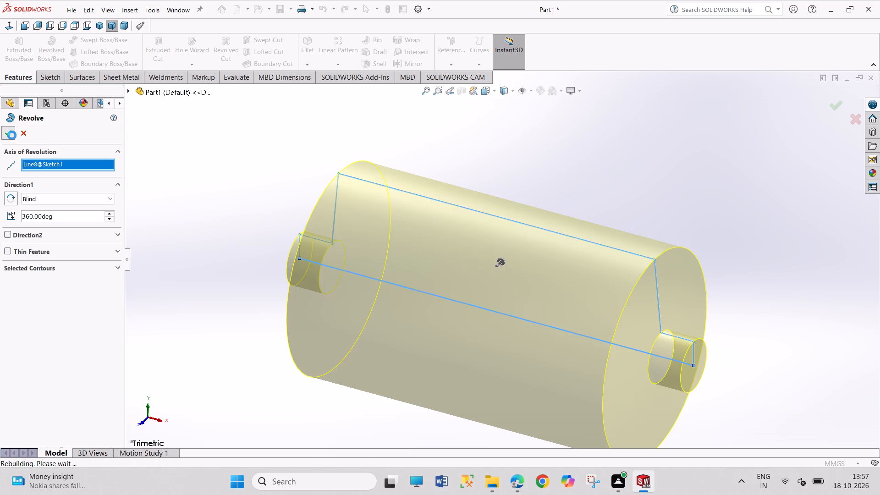
left_click_drag(168, 242, 201, 297)
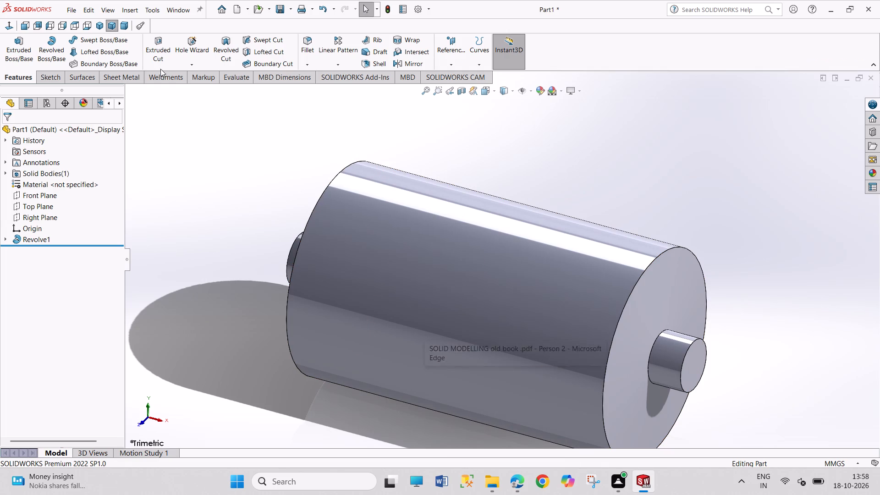
Chamfer the end face of the far-end shaft stub at 0.5 mm × 45°.
left_click(302, 60)
left_click(304, 88)
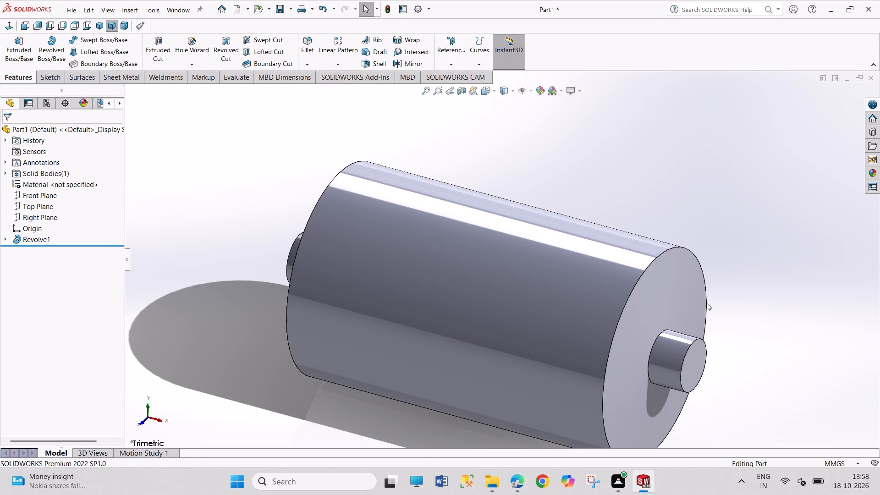
left_click(700, 341)
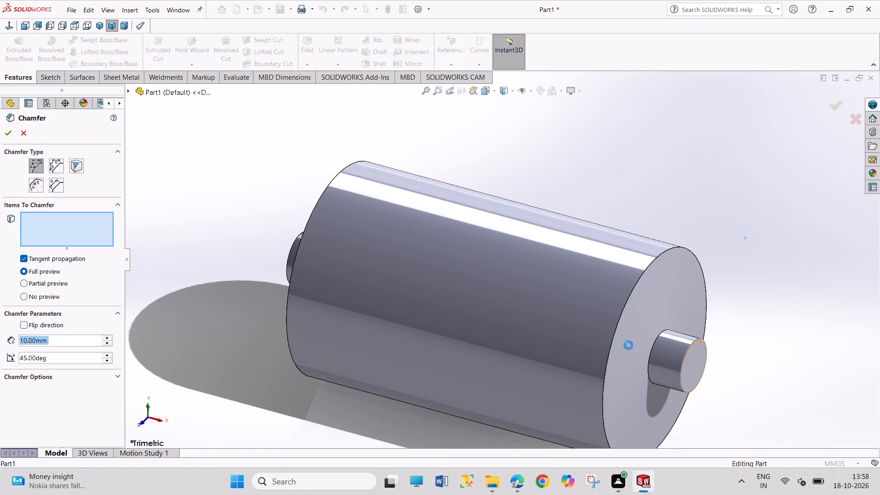
double_click(83, 342)
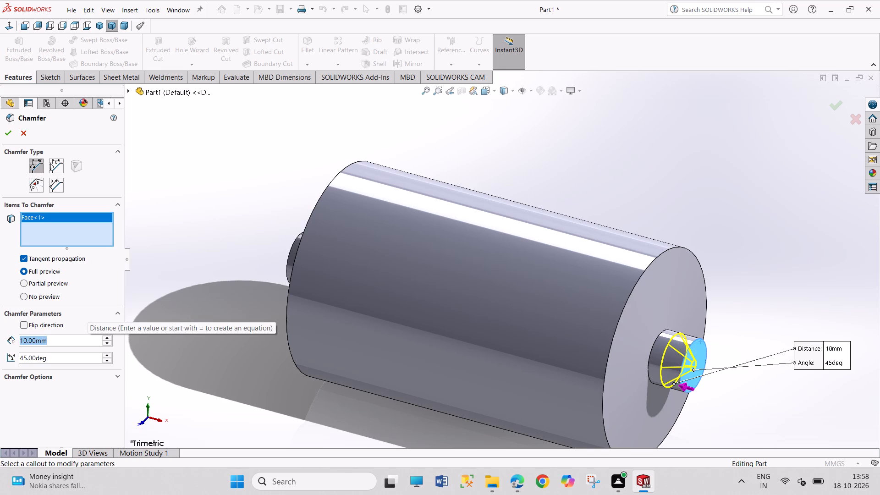
type("0.5")
key("Return")
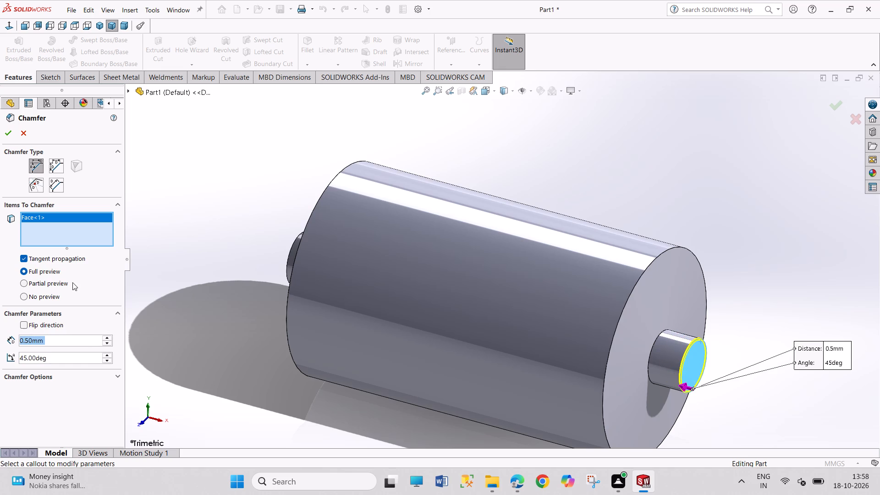
left_click(2, 132)
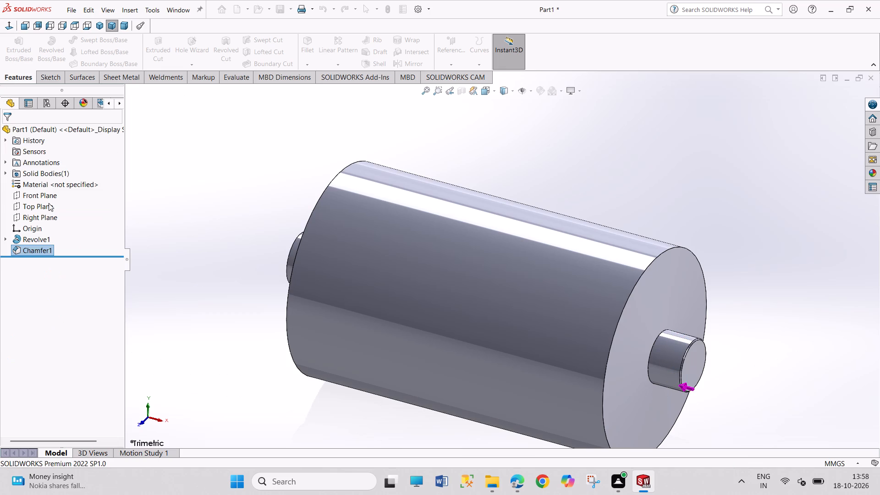
left_click_drag(176, 253, 194, 315)
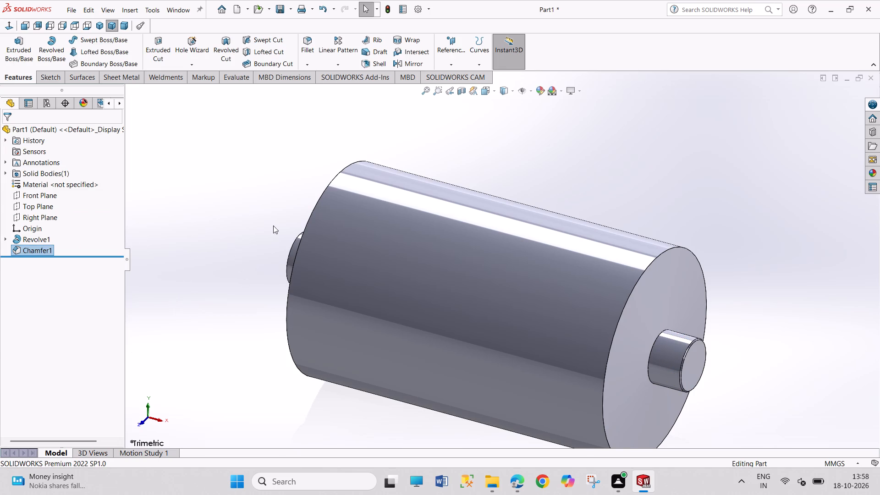
Chamfer the outer edge of the origin-end shaft stub at 0.5 mm × 45°.
left_click(306, 64)
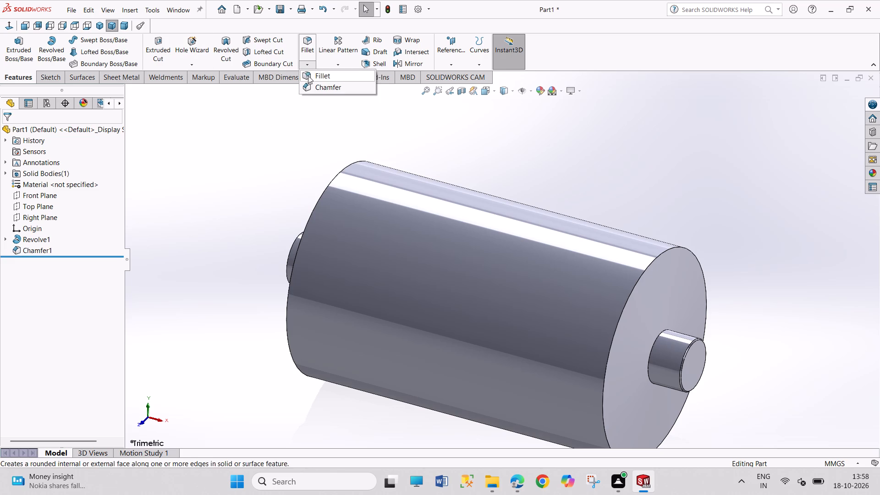
left_click(308, 85)
left_click(291, 251)
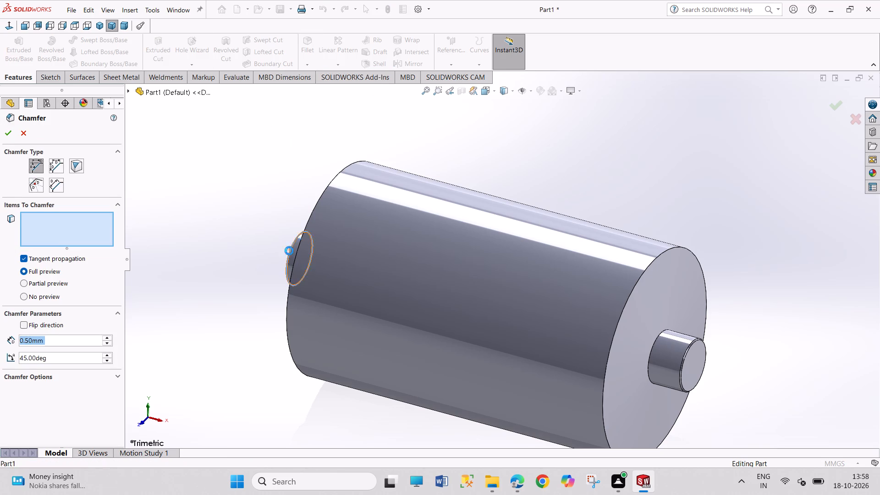
left_click(8, 126)
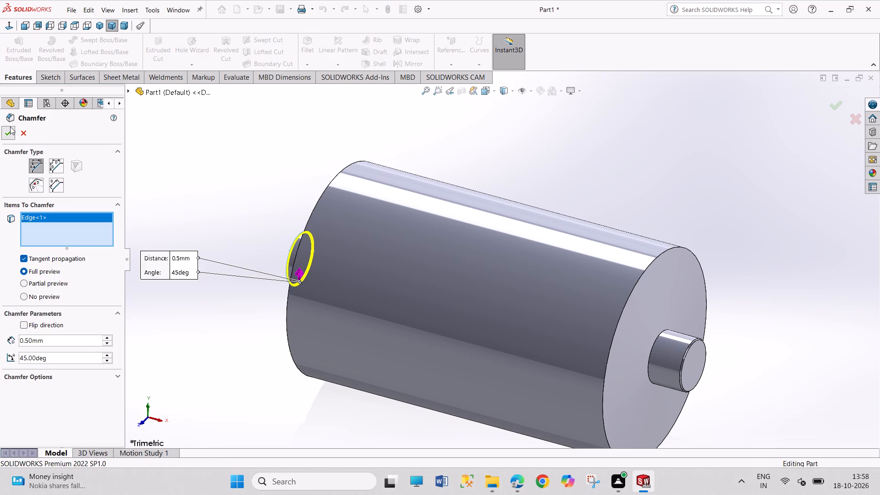
left_click_drag(181, 136, 227, 190)
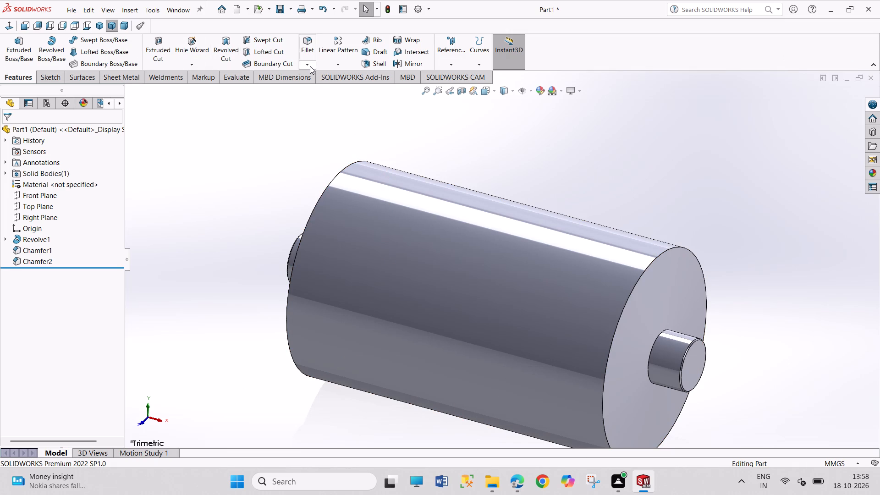
Chamfer the outer circular edges at both ends of the Ø100 roller body at 3 mm × 45°.
left_click(310, 66)
left_click(319, 91)
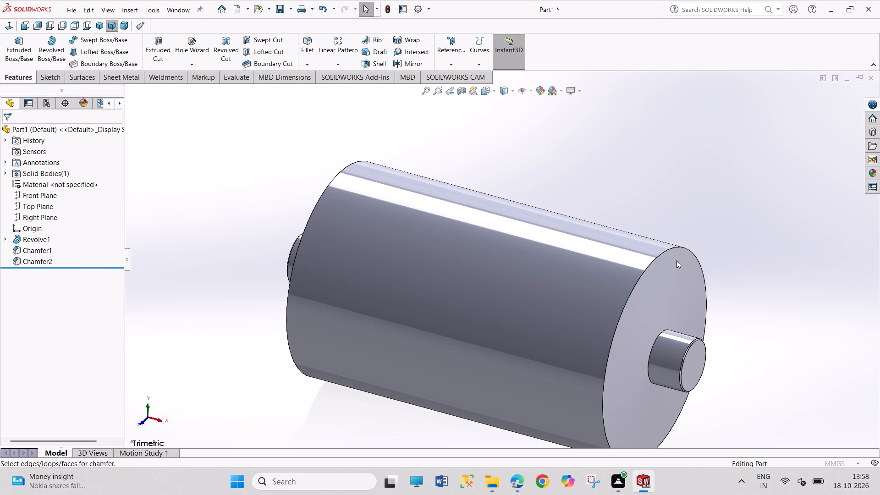
left_click(676, 248)
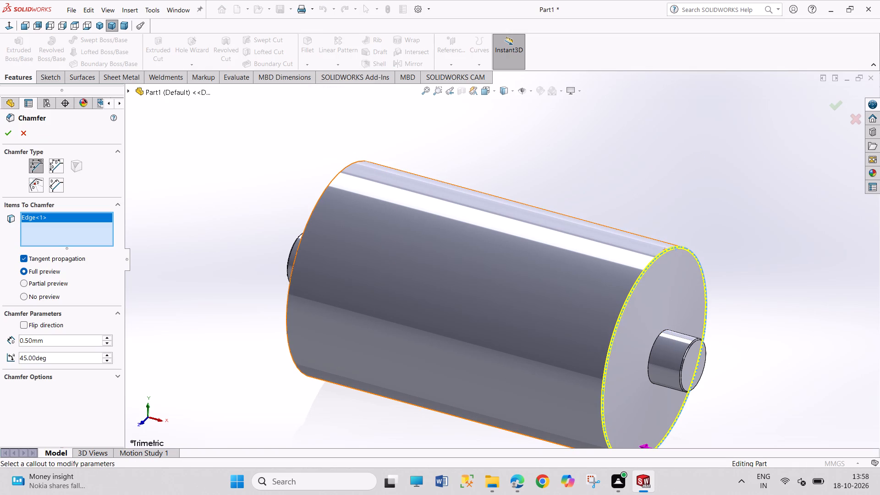
double_click(76, 342)
key("3")
key("Return")
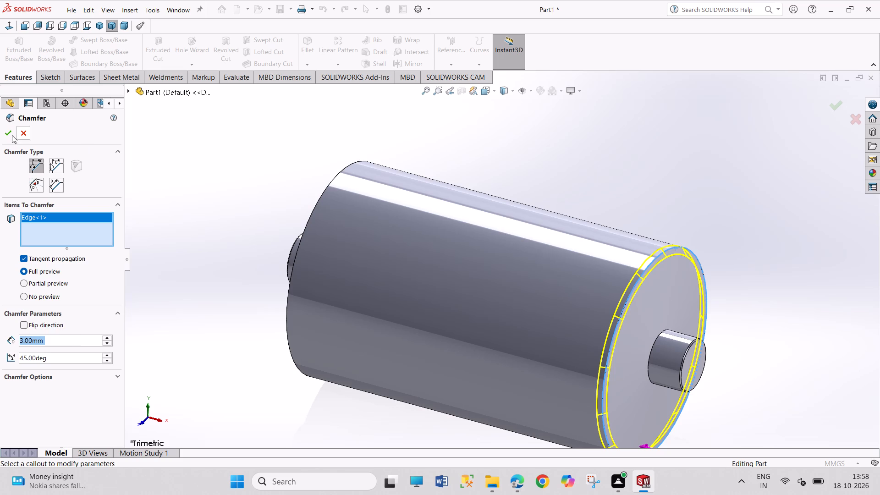
left_click(327, 189)
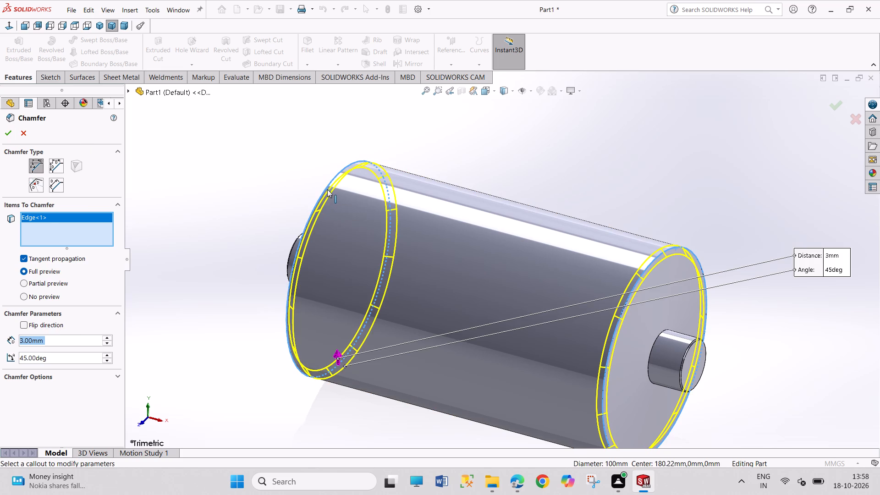
left_click(11, 135)
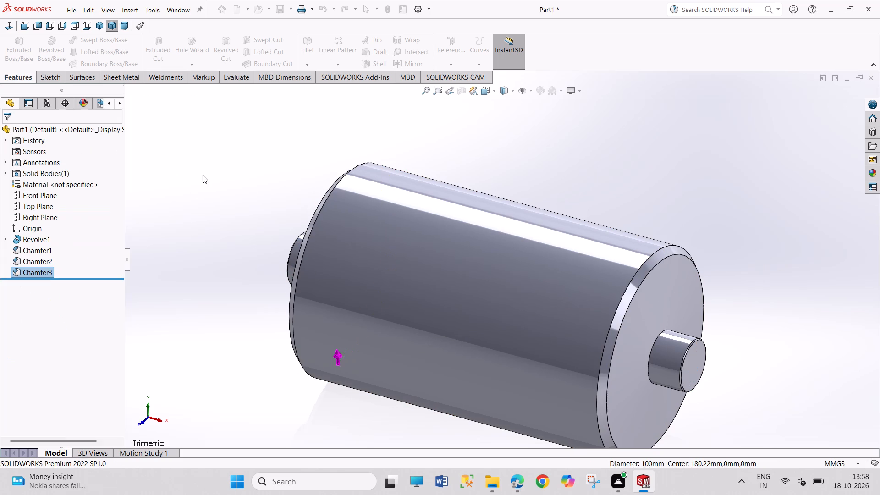
left_click_drag(203, 176, 254, 296)
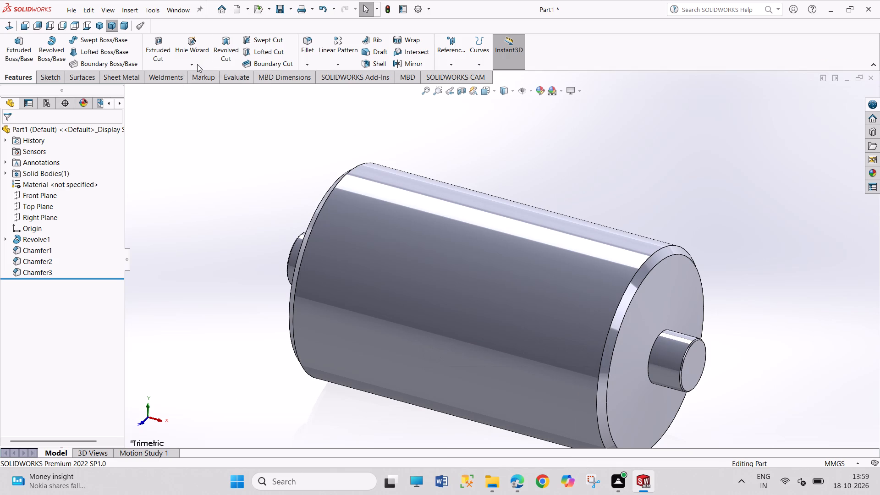
Start a legacy hole with the Hole Wizard and examine the section previews of its available types, ending on Simple.
left_click(197, 64)
left_click(197, 78)
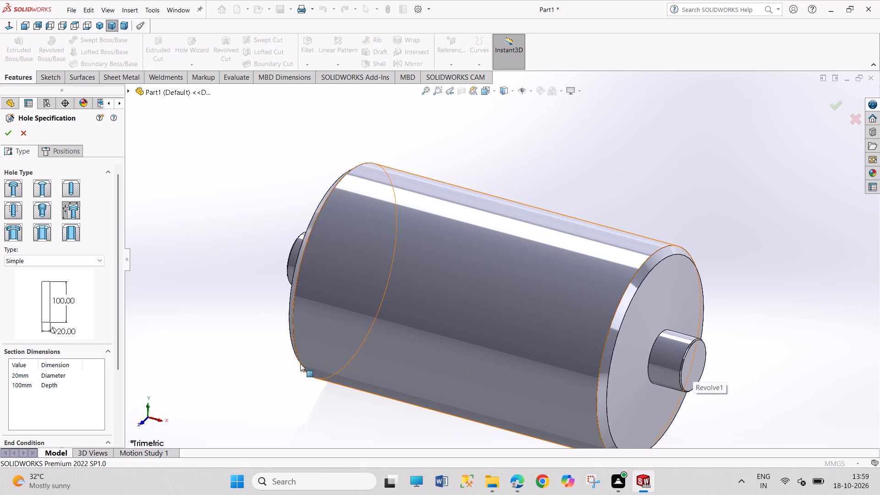
left_click(95, 260)
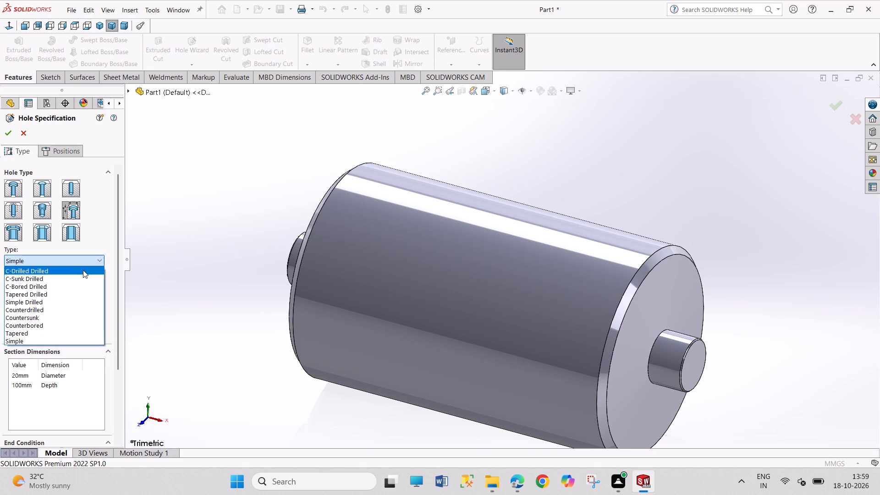
left_click(76, 325)
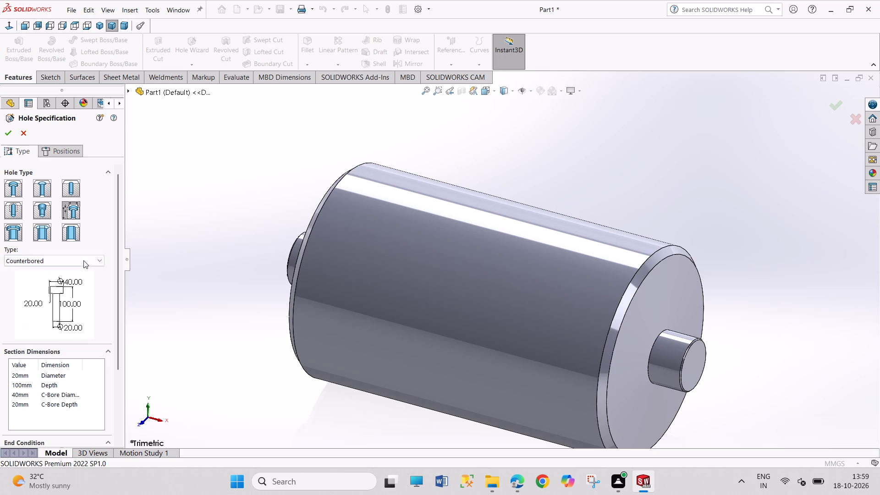
left_click(86, 257)
left_click(81, 317)
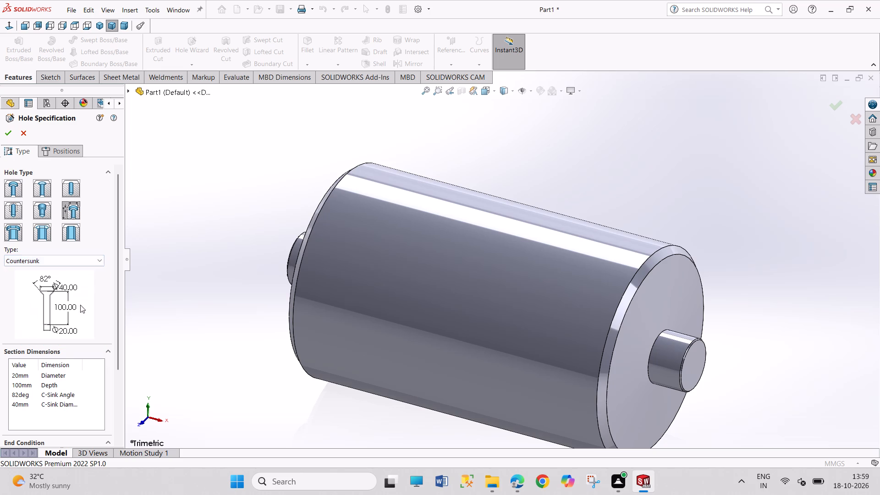
left_click(90, 261)
left_click(85, 302)
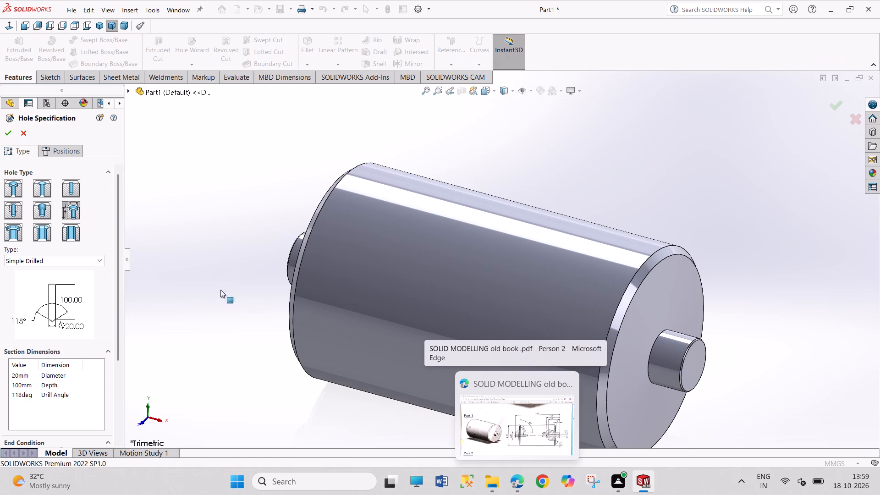
left_click(96, 254)
left_click(89, 262)
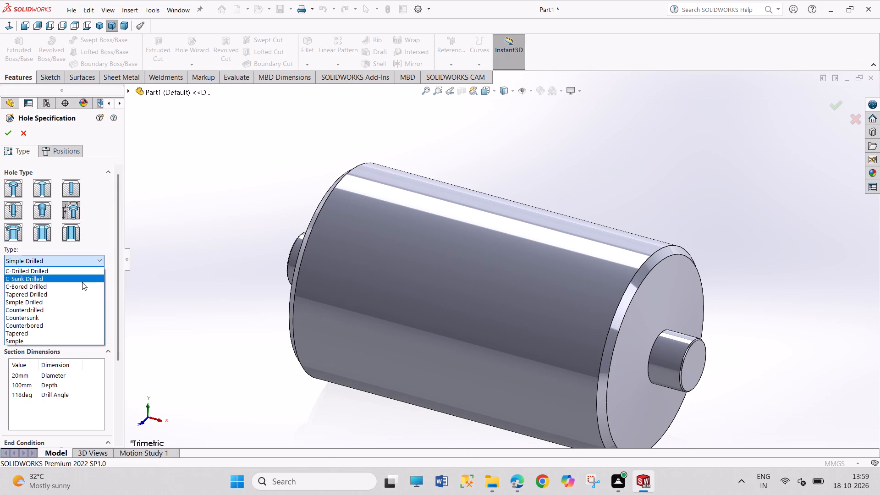
left_click(78, 303)
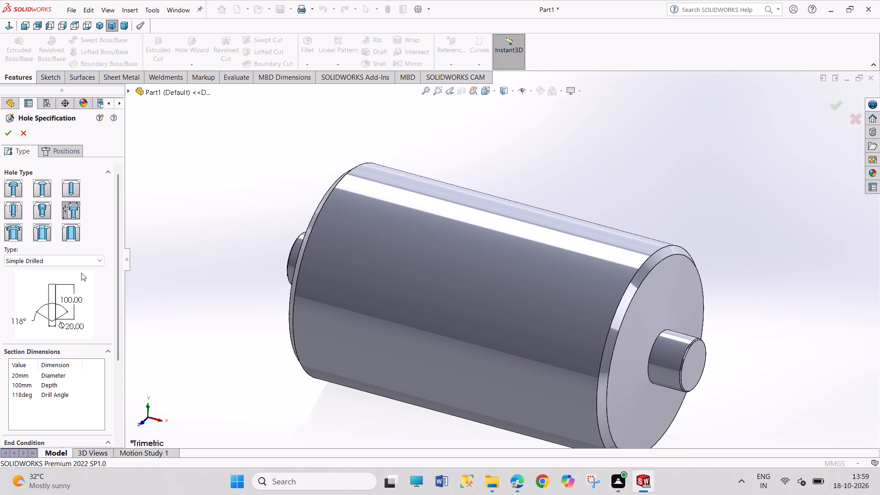
left_click(87, 262)
left_click(82, 295)
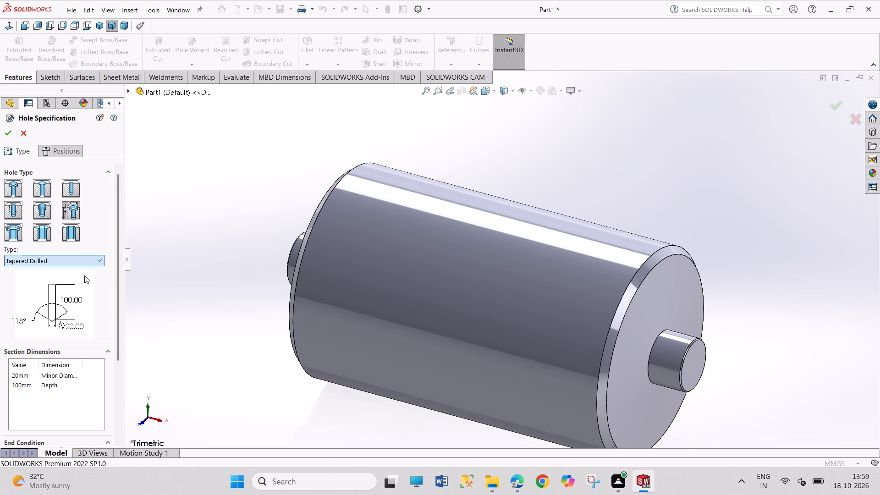
left_click(88, 259)
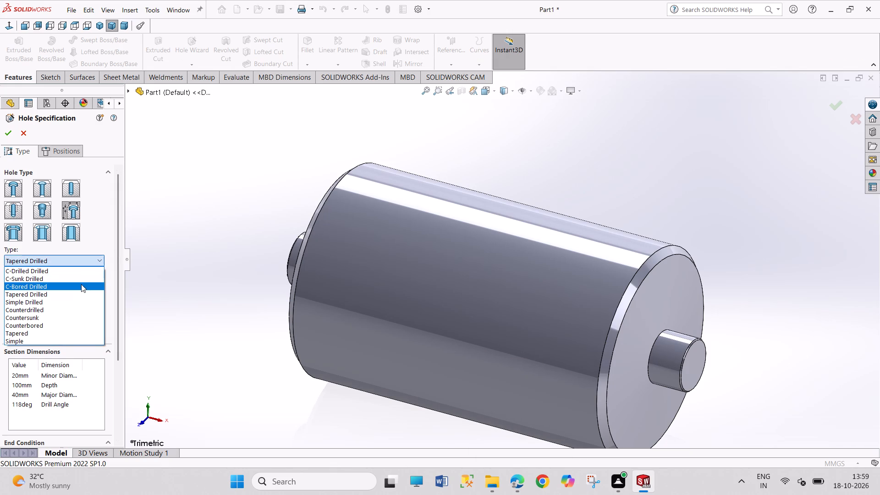
left_click(81, 284)
left_click(84, 258)
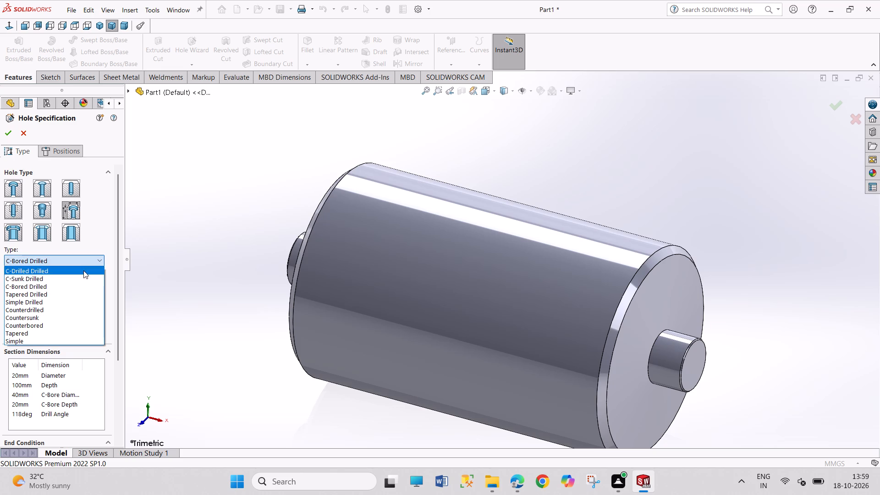
left_click(82, 278)
left_click(88, 258)
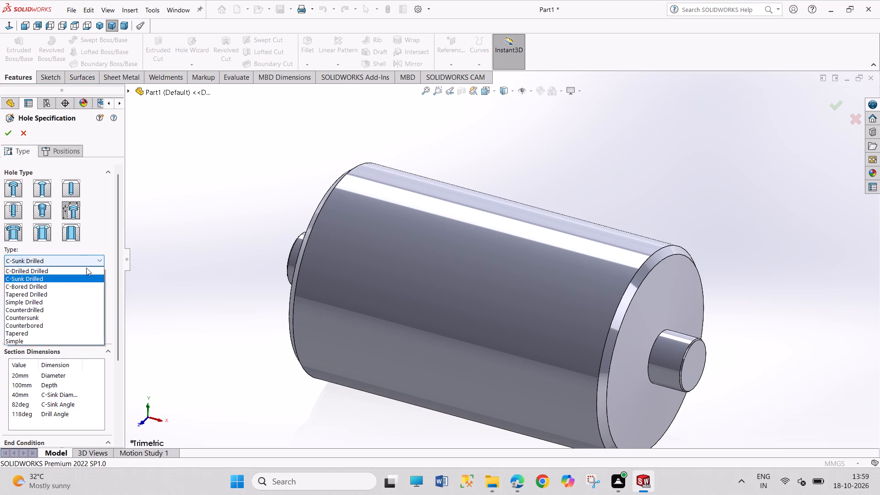
left_click(85, 273)
left_click(89, 258)
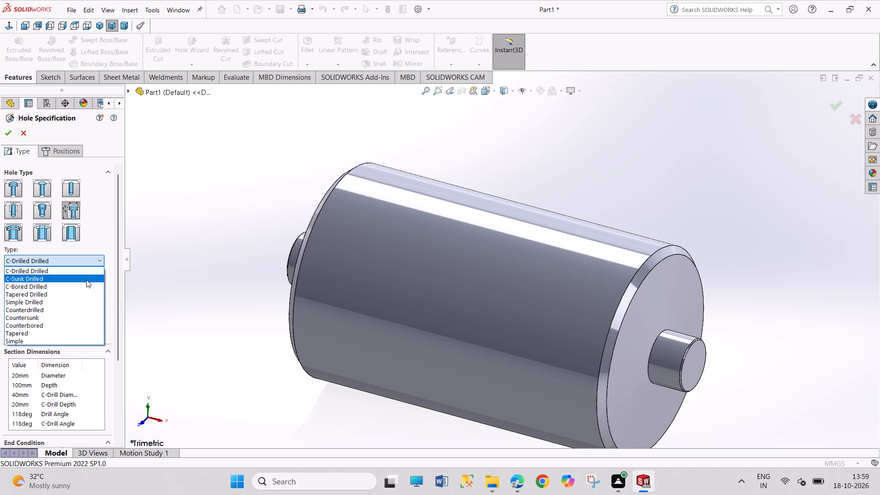
left_click(84, 324)
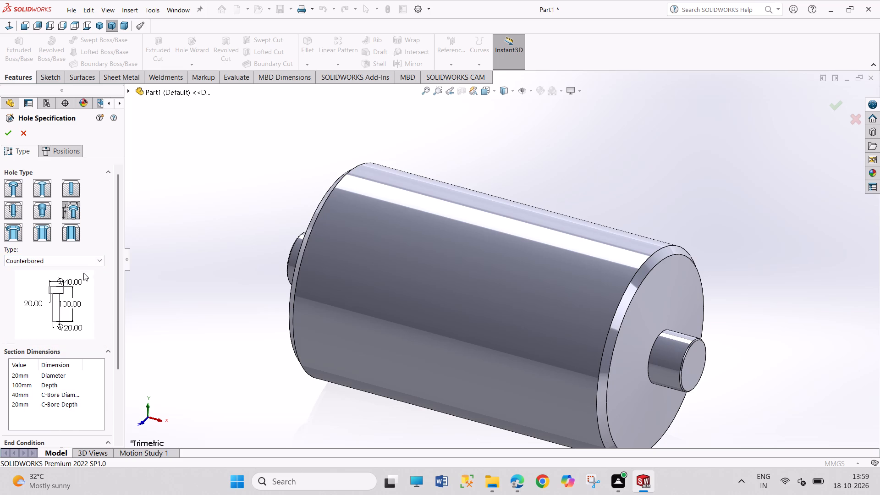
left_click(89, 261)
left_click(87, 341)
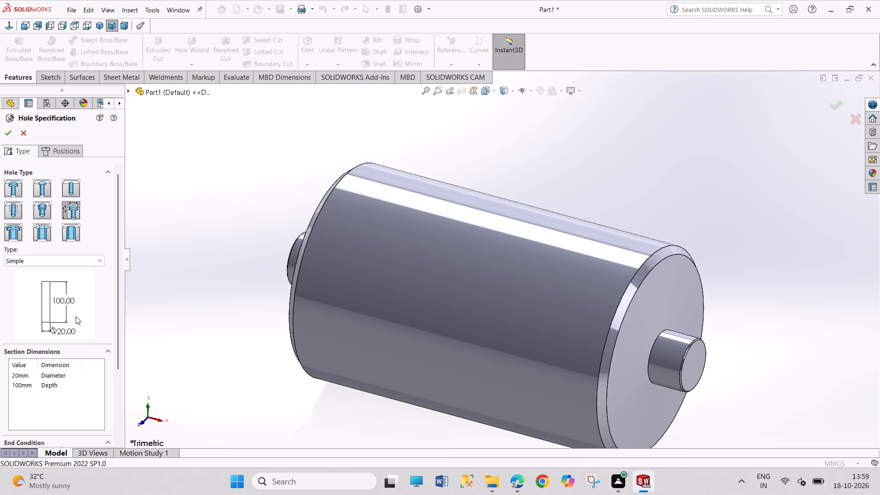
left_click(69, 257)
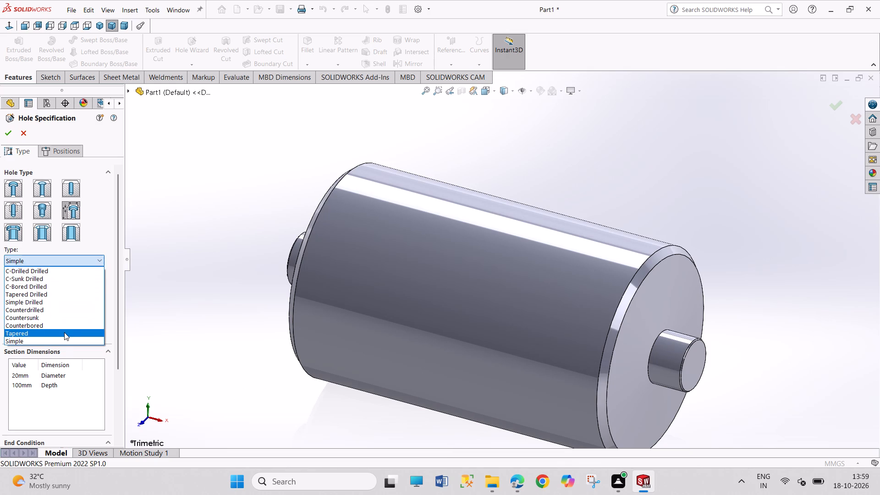
left_click(64, 332)
left_click(82, 266)
left_click(85, 260)
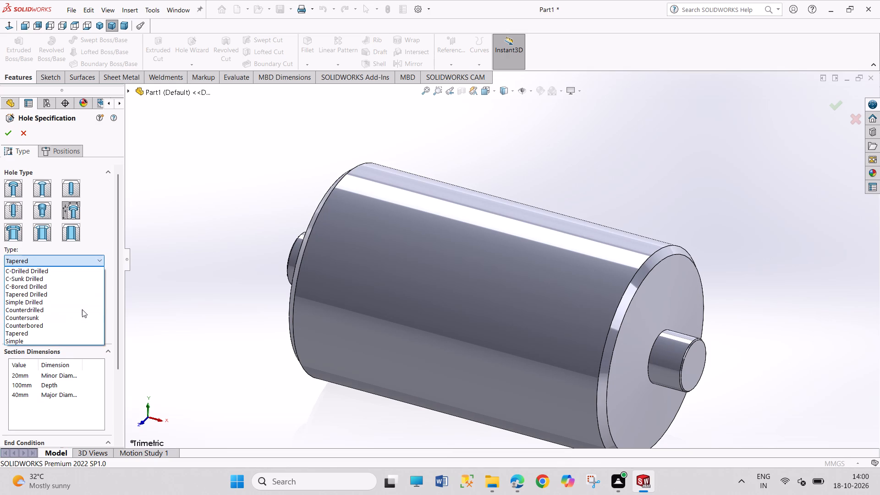
left_click(77, 341)
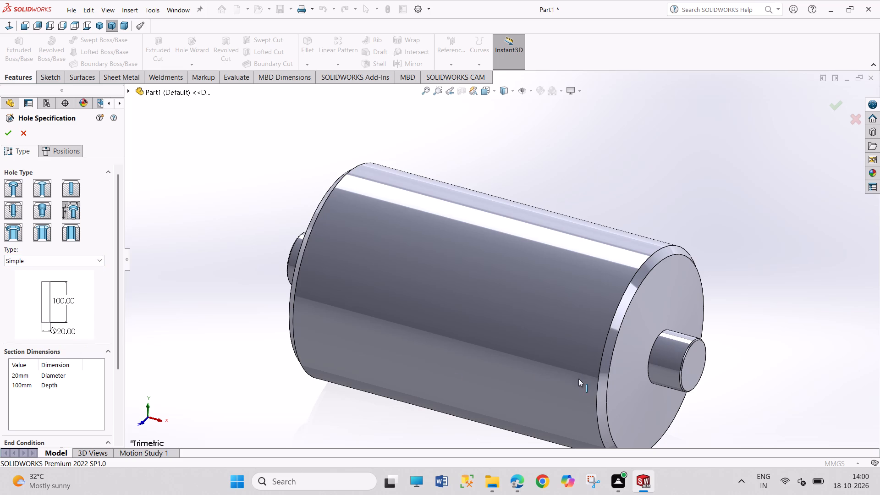
Set the simple hole's diameter to 10 mm and its depth to 59 mm.
double_click(27, 376)
type("10")
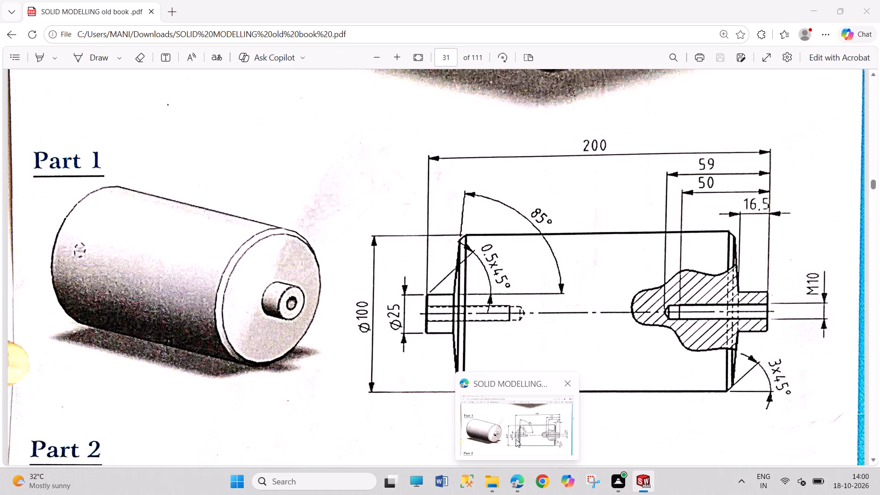
double_click(25, 385)
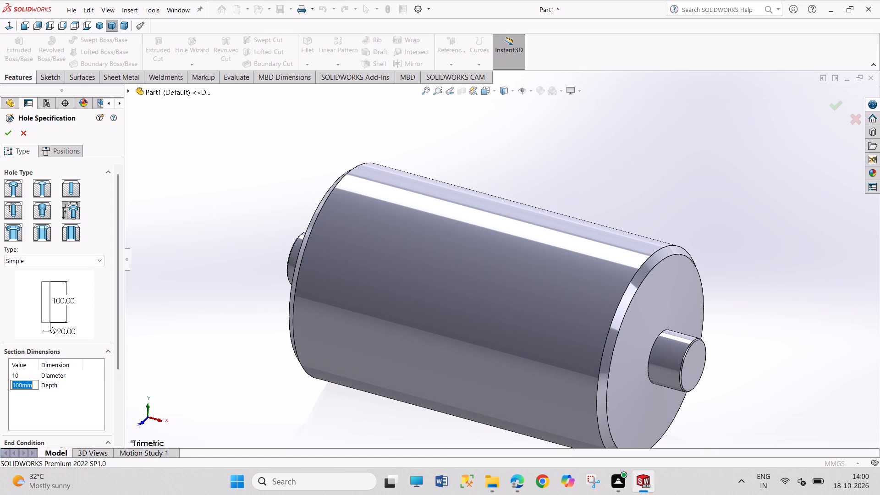
type("59")
key("Return")
Try to position the hole on the far-end shaft stub's end face by sketching a centred circle about 6.6 mm in diameter.
left_click(75, 150)
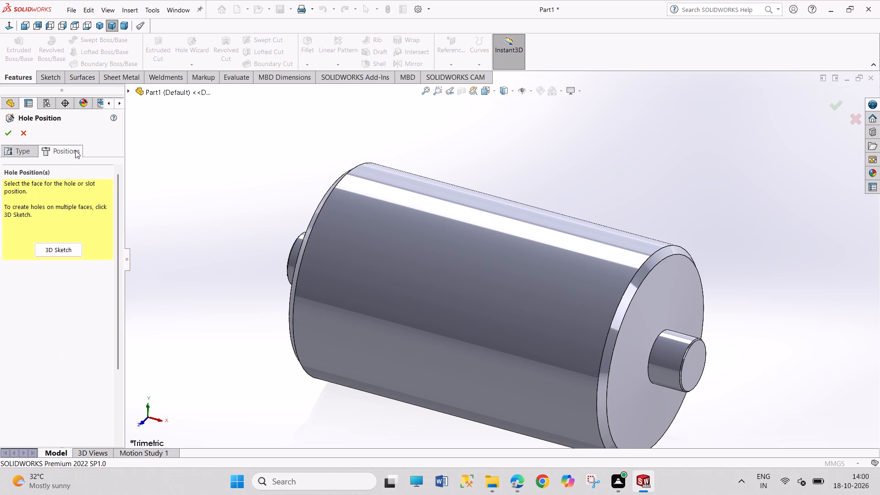
left_click(694, 367)
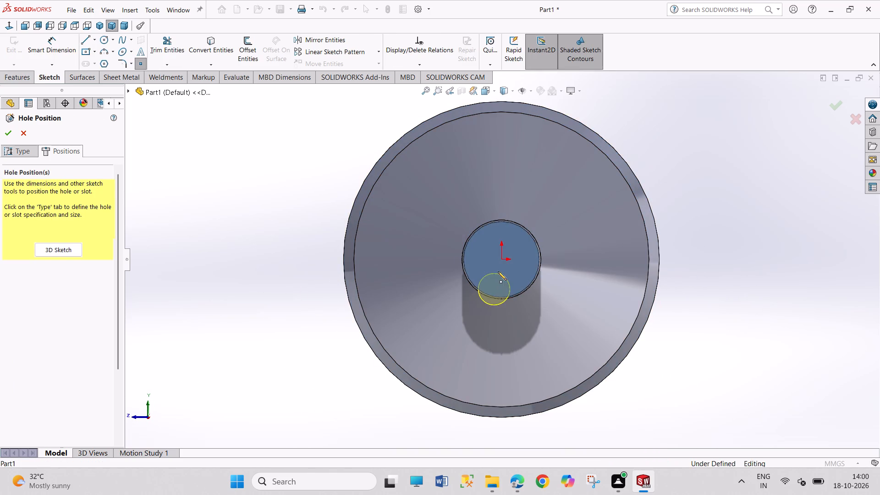
left_click(104, 39)
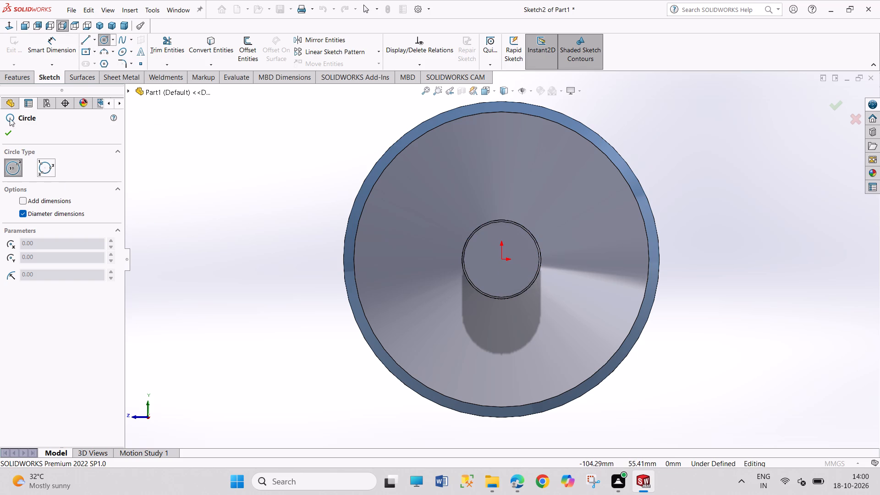
left_click(502, 259)
left_click(509, 267)
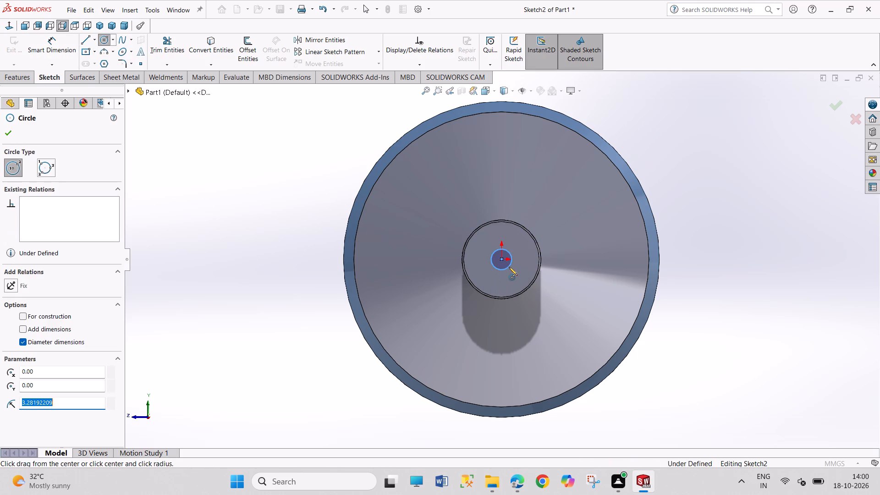
left_click(11, 133)
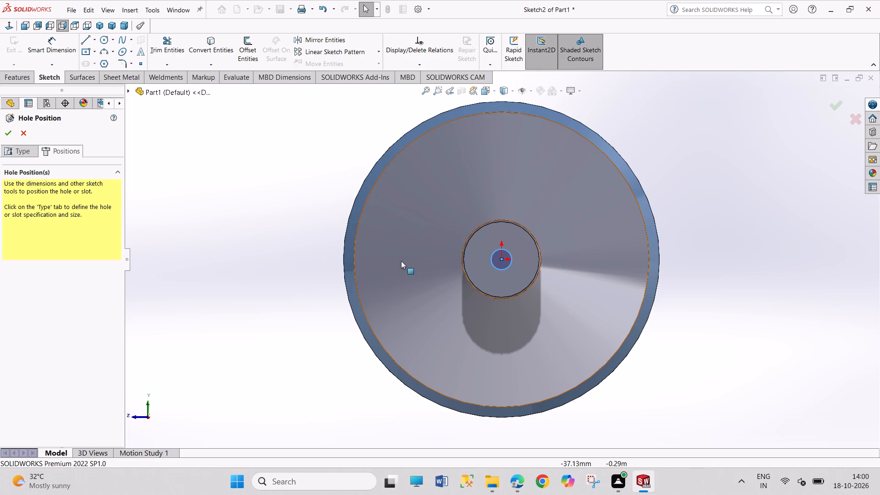
left_click(7, 132)
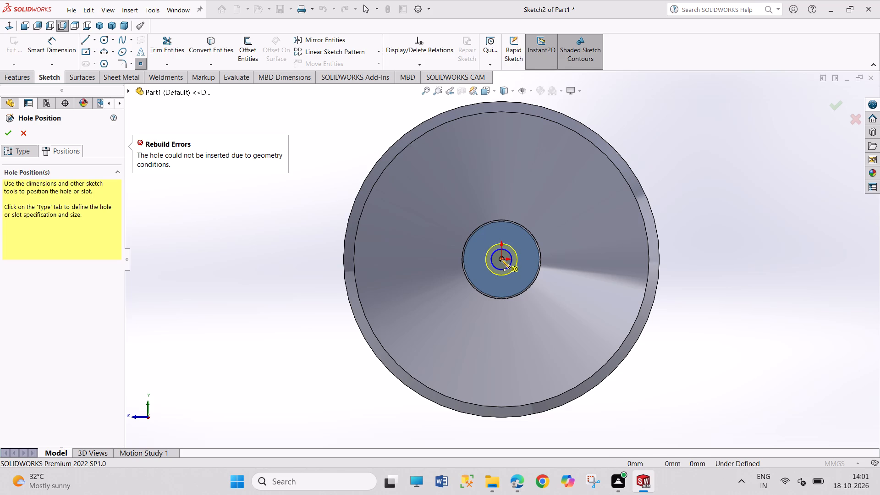
Place the hole's position point at the centre of the stub's end face and finish the hole.
left_click(502, 259)
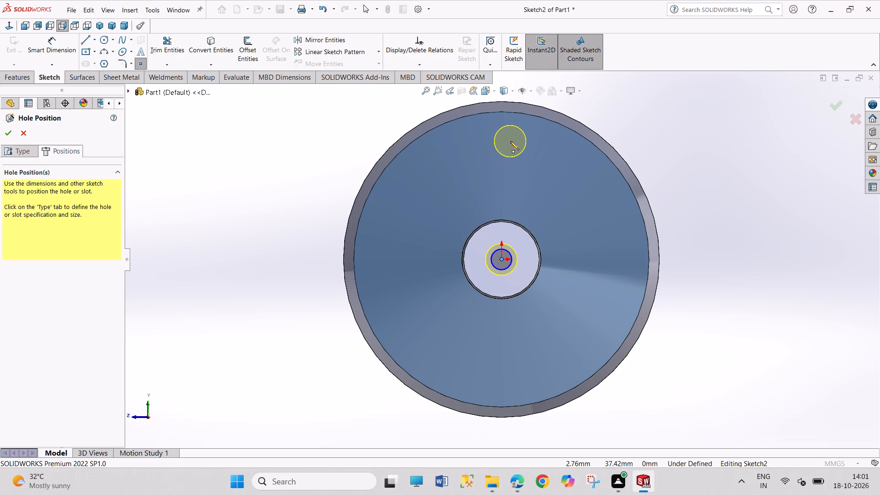
left_click(11, 132)
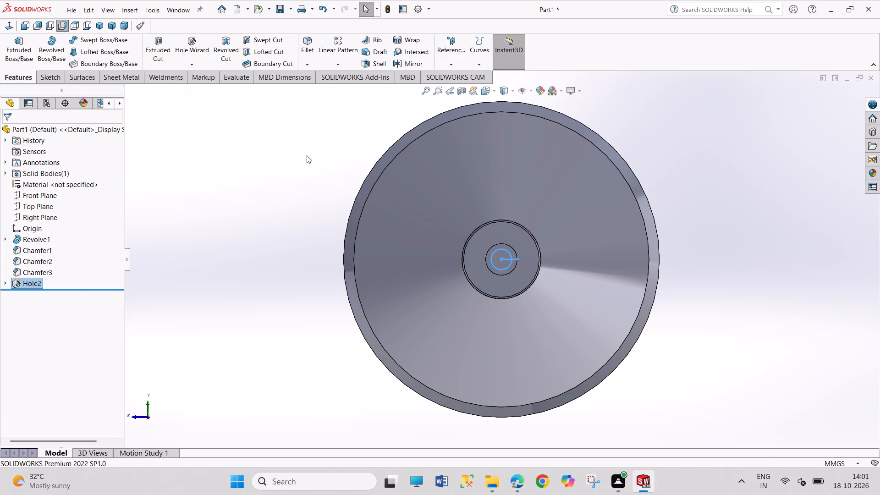
Add a matching simple hole, 10 mm in diameter and 59 mm deep, centred on the opposite shaft stub's end face.
left_click_drag(307, 155, 320, 207)
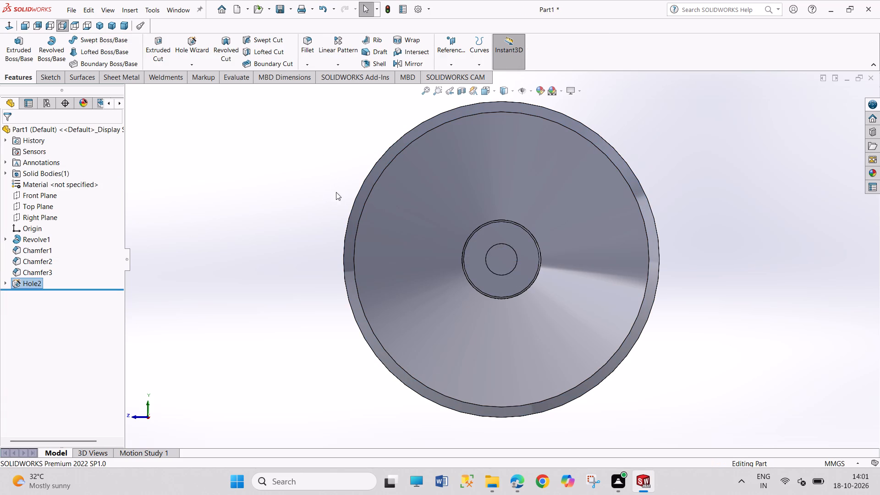
left_click(101, 25)
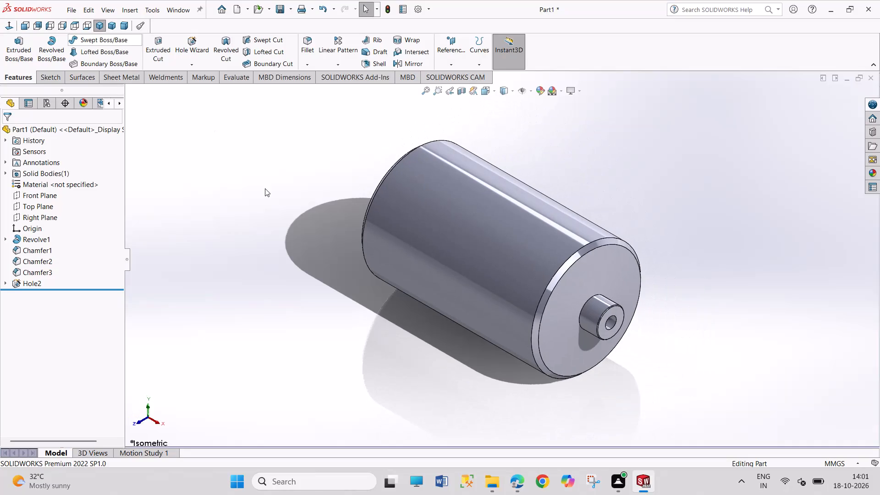
middle_click_drag(332, 238, 340, 242)
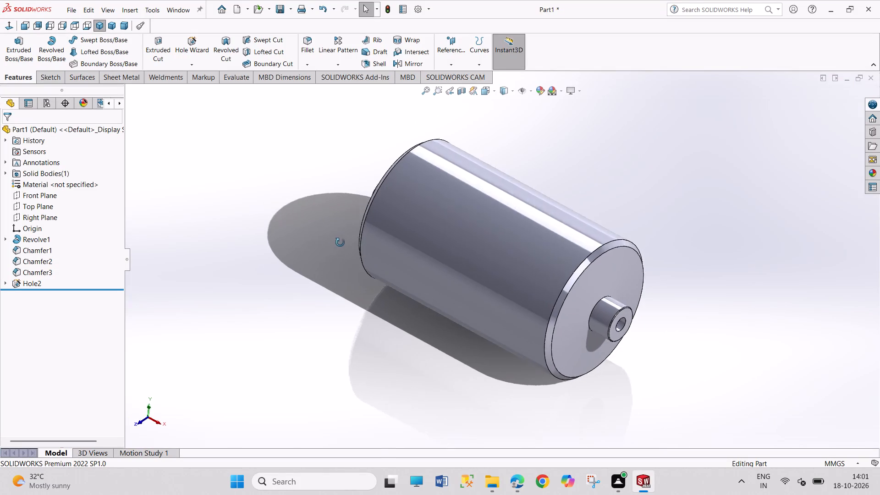
middle_click_drag(340, 242, 426, 375)
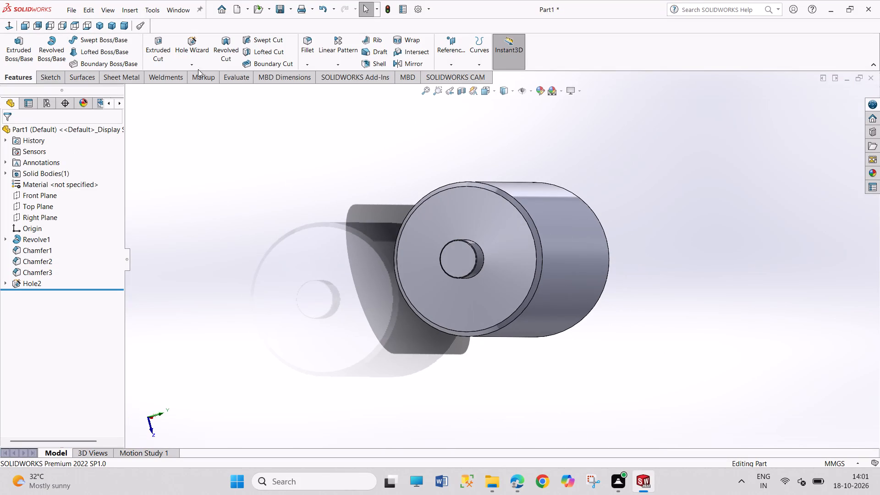
left_click(198, 66)
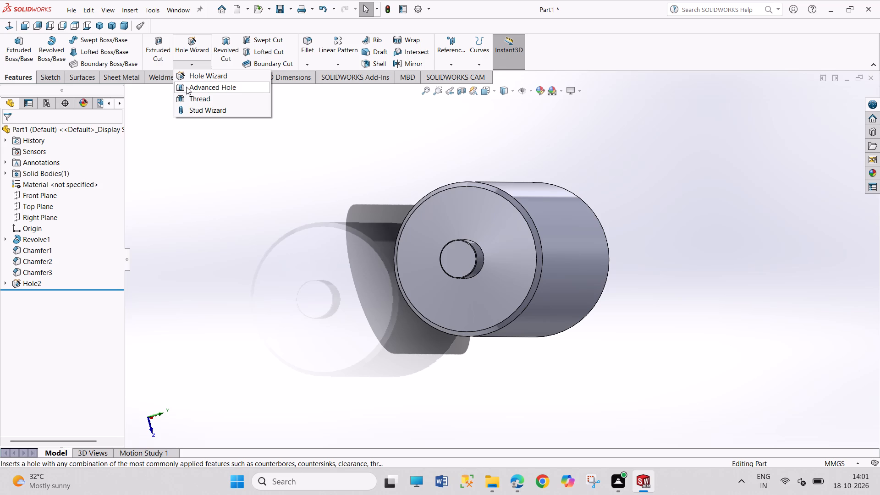
left_click(187, 78)
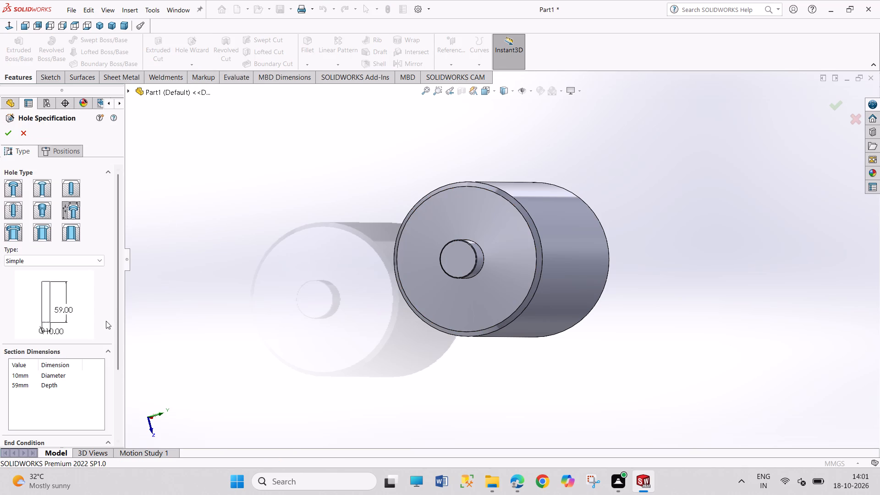
left_click(458, 259)
left_click(6, 134)
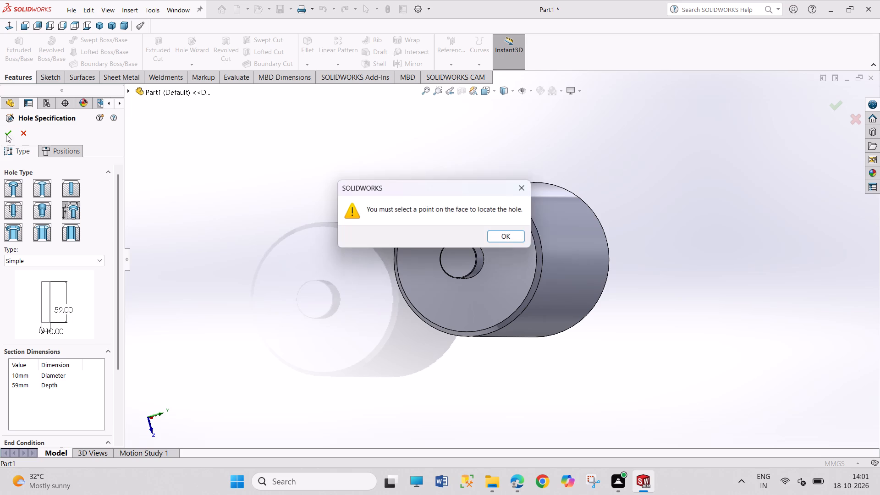
left_click(65, 152)
left_click(510, 242)
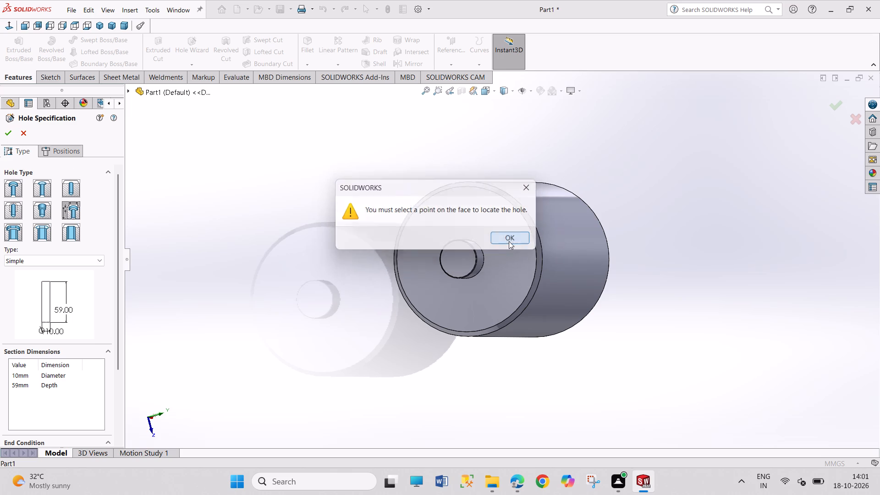
left_click(455, 258)
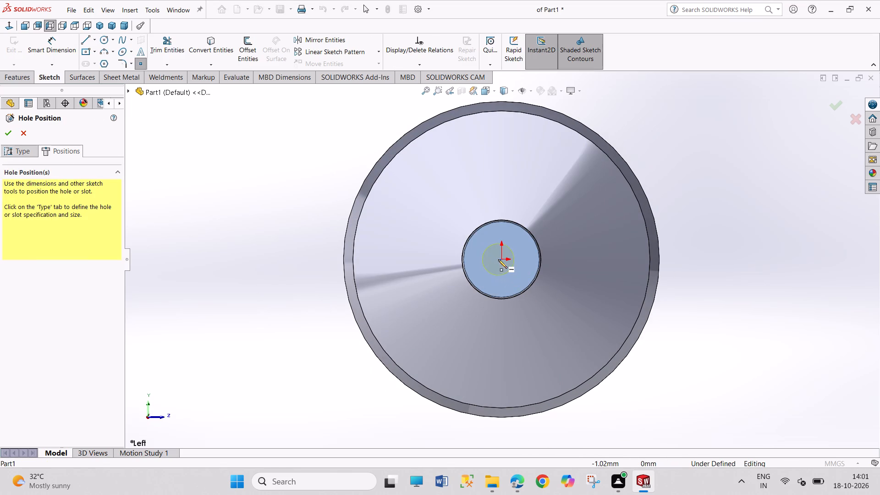
left_click(500, 259)
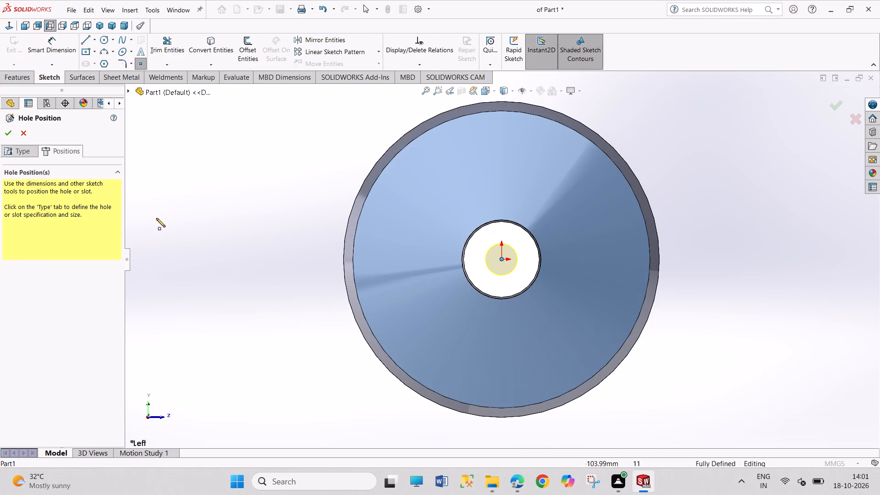
left_click(11, 133)
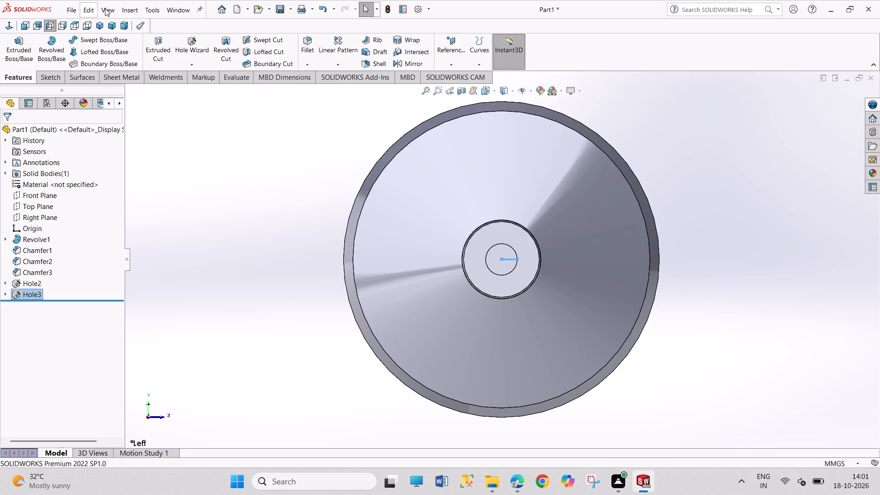
Save the finished roller part under the file name 18.1.
left_click(99, 24)
left_click_drag(324, 320, 350, 369)
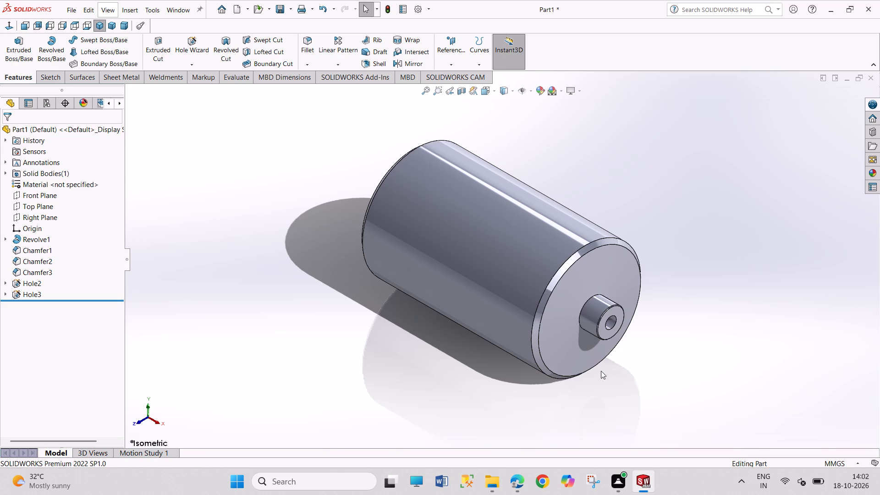
middle_click_drag(632, 347, 587, 300)
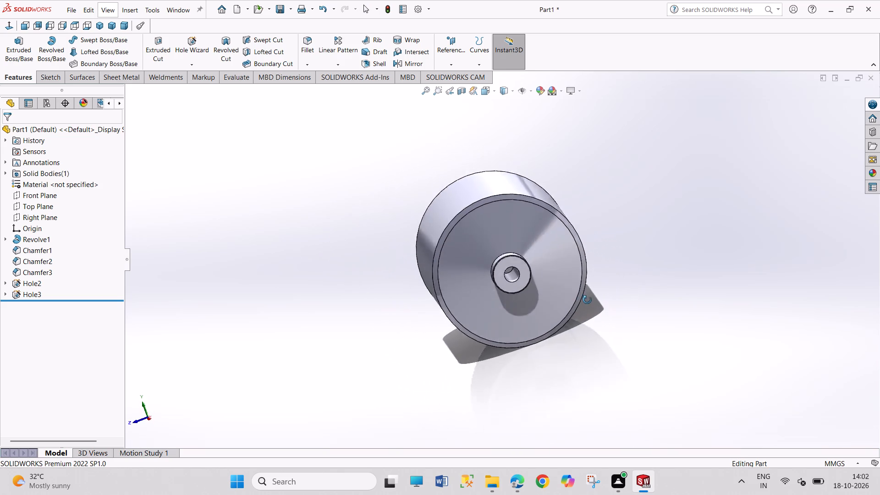
middle_click_drag(587, 300, 548, 314)
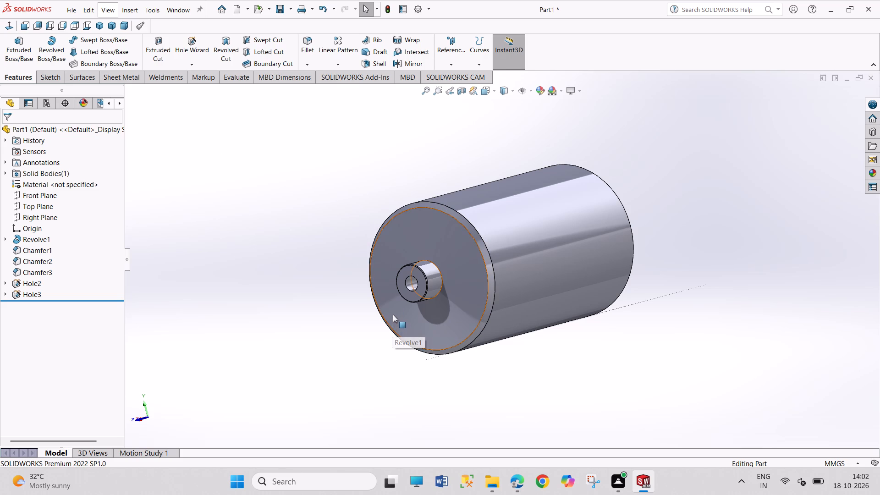
key("ctrl+s")
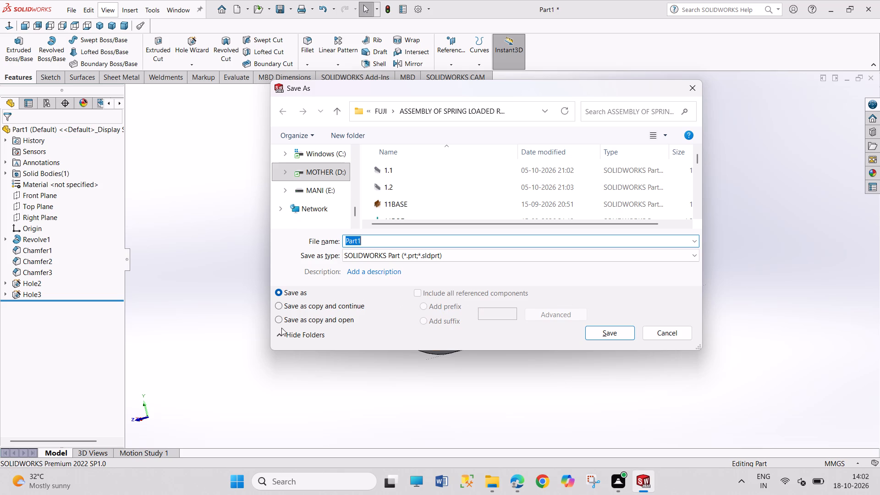
type("18.1")
key("Return")
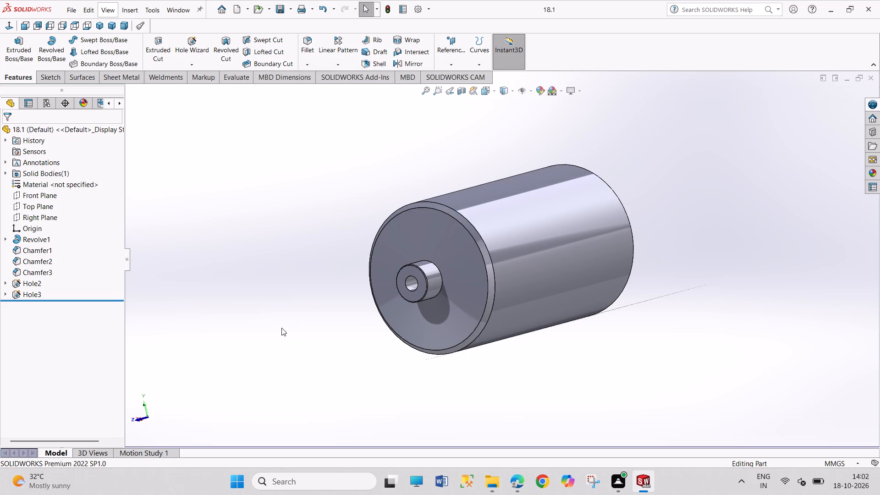
Create a new part document and consult the Part 2 drawing in the solid modelling PDF book in Edge.
key("ctrl+n")
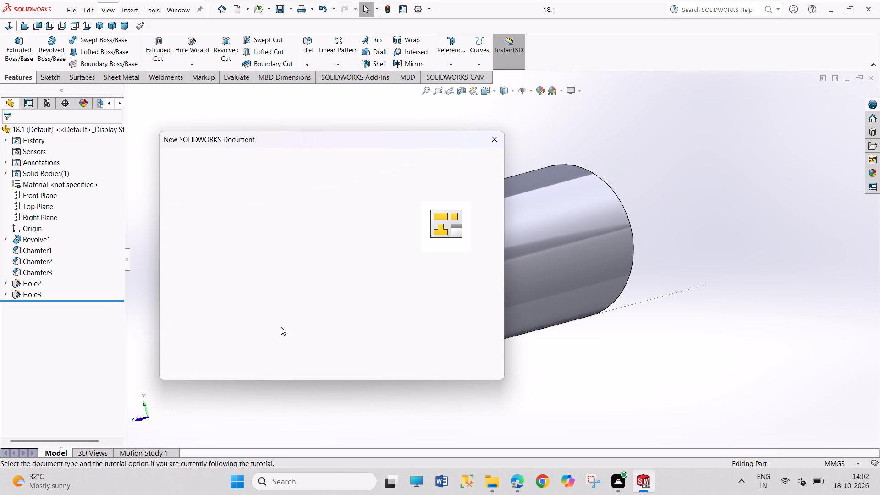
key("Return")
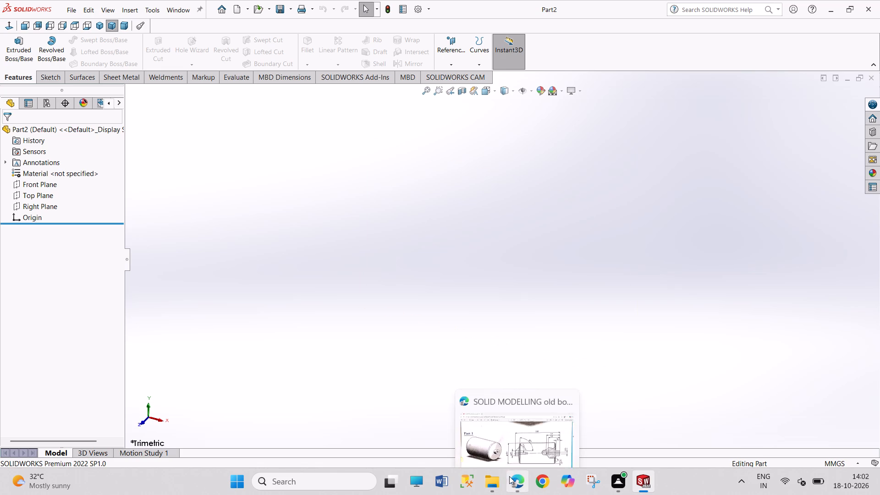
left_click(506, 443)
scroll(499, 389, "down", 6)
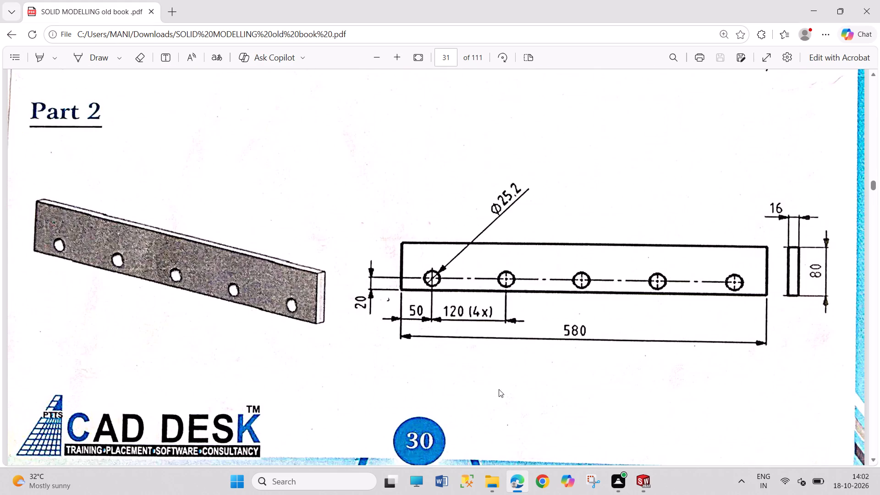
left_click(638, 477)
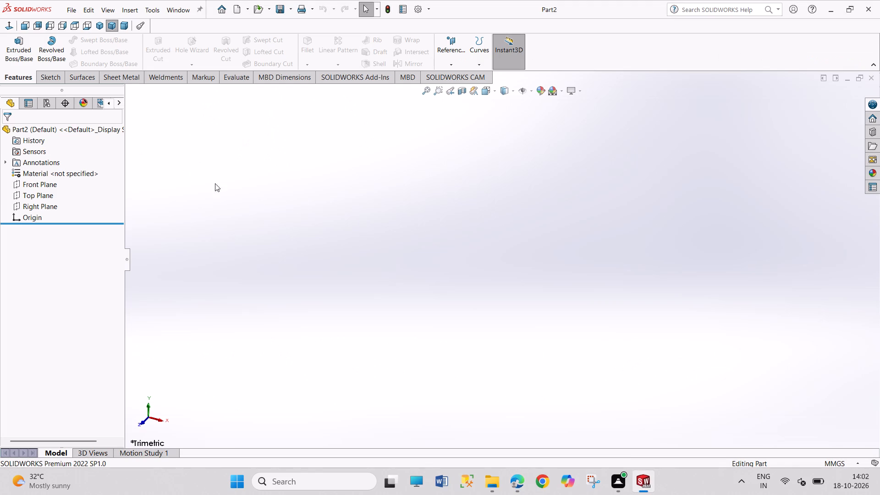
Sketch a centre rectangle about 144 mm long on the Front Plane, centred on the origin.
left_click(37, 186)
left_click(46, 174)
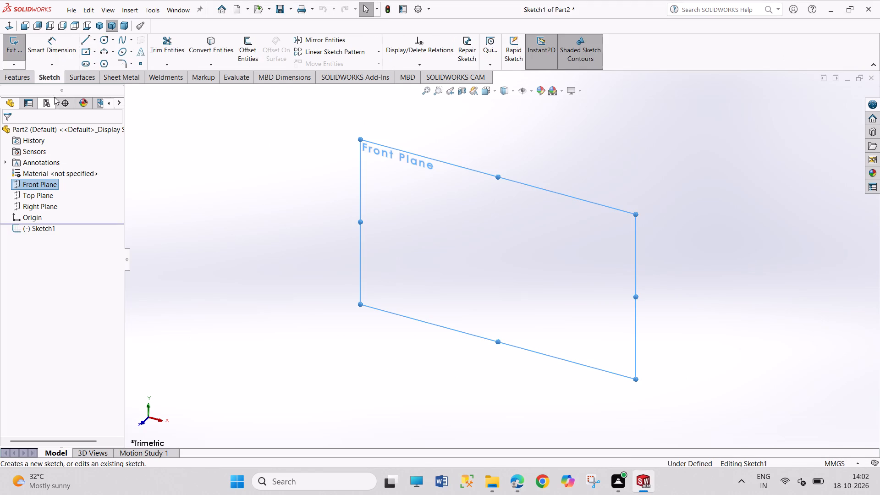
left_click(83, 51)
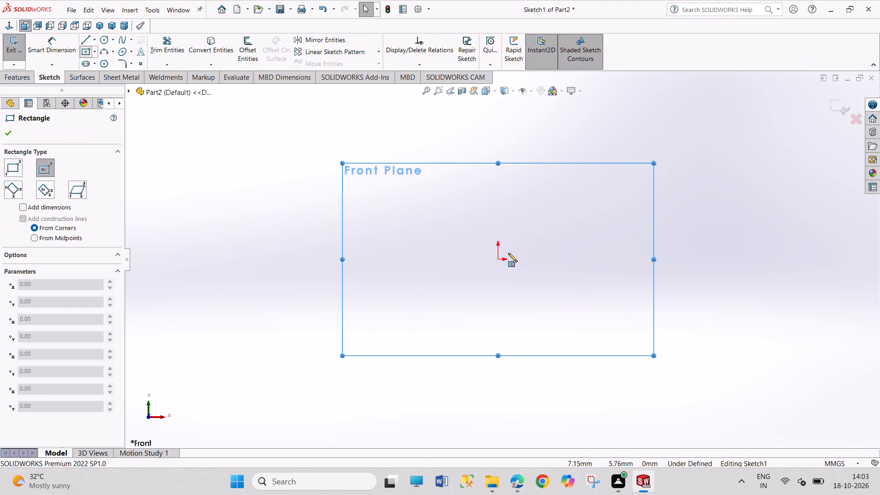
left_click(497, 258)
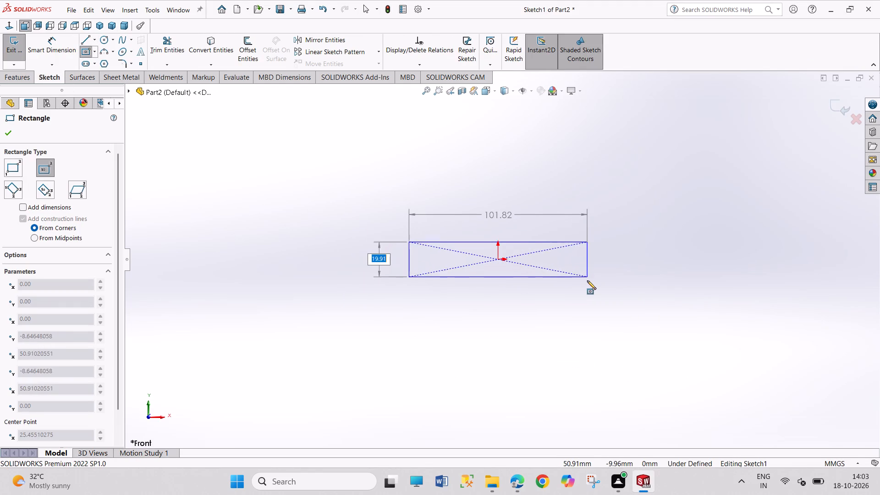
left_click(624, 283)
right_click(672, 267)
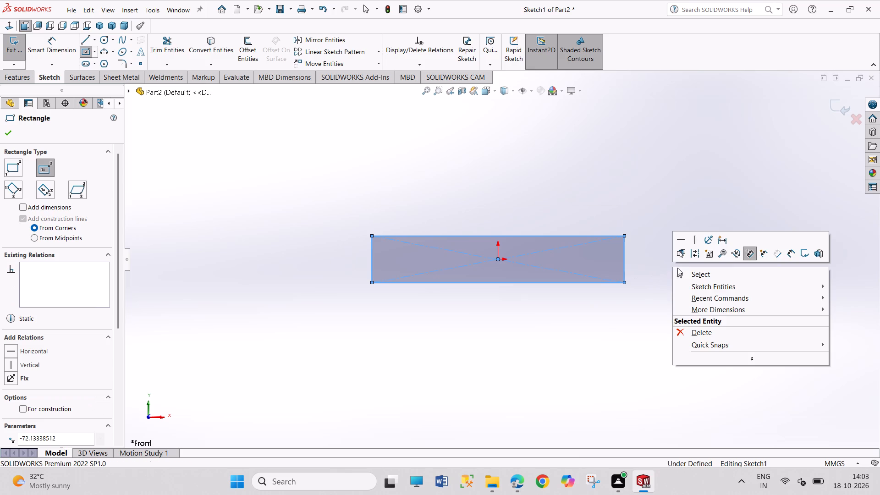
left_click(678, 273)
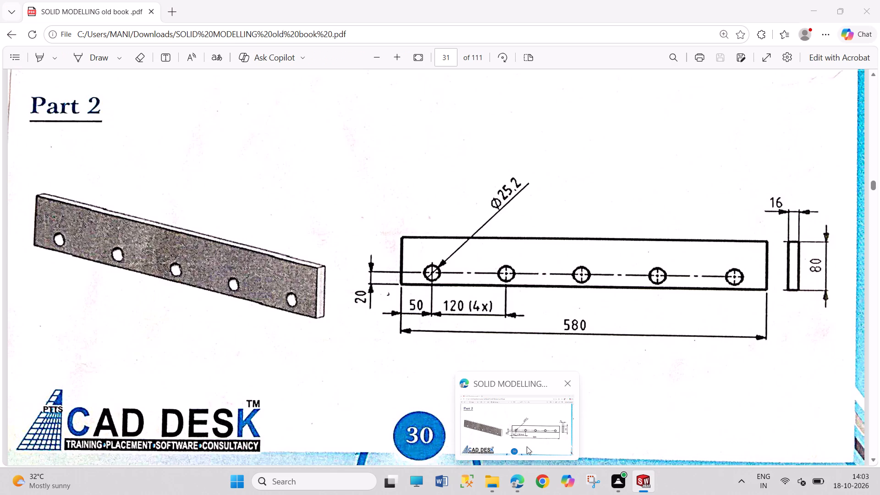
Dimension the rectangle to 580 mm long and 80 mm high, and close the sketch.
right_click_drag(563, 362, 556, 287)
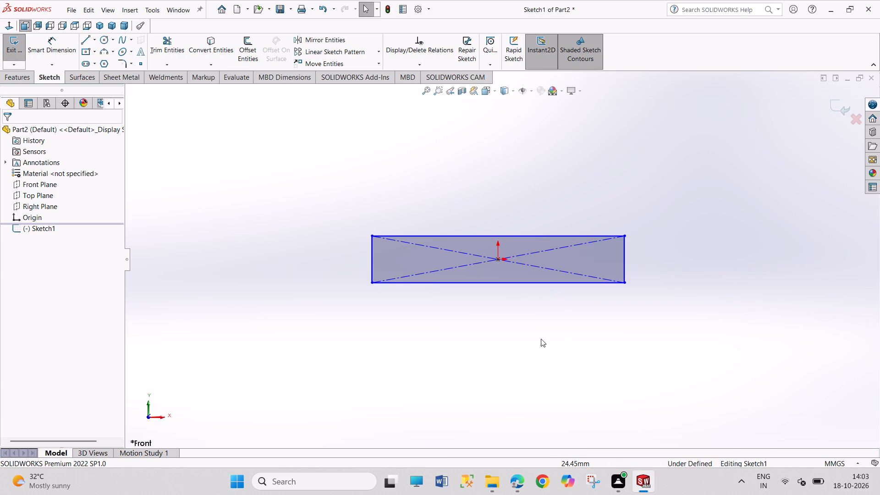
right_click_drag(541, 373, 533, 302)
left_click(531, 284)
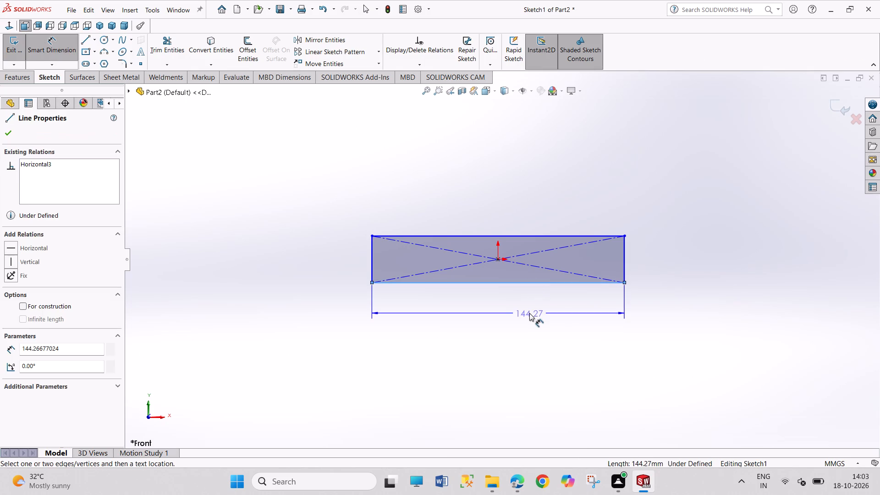
left_click(529, 313)
type("580")
key("Return")
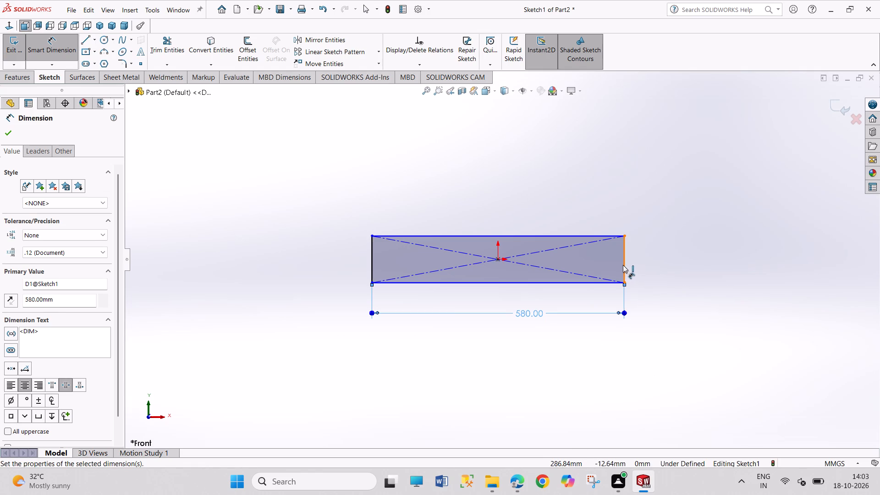
left_click(623, 265)
left_click(653, 269)
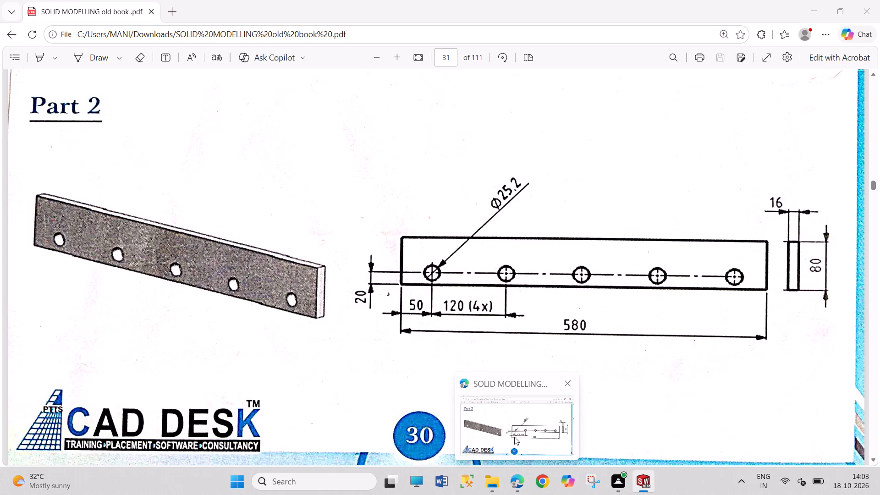
type("80")
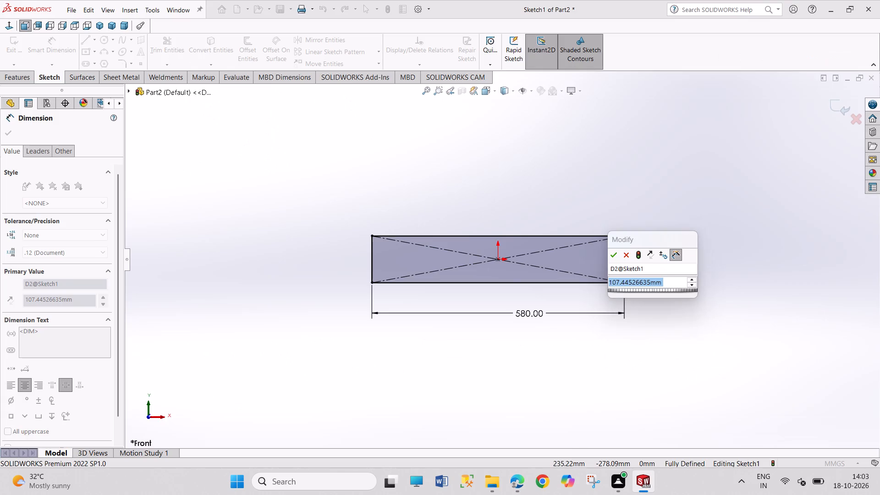
key("Return")
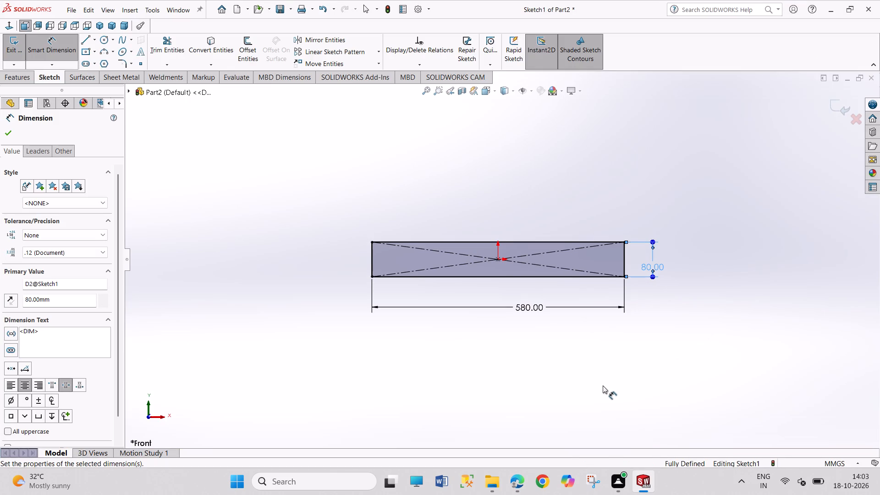
right_click(603, 385)
left_click(607, 415)
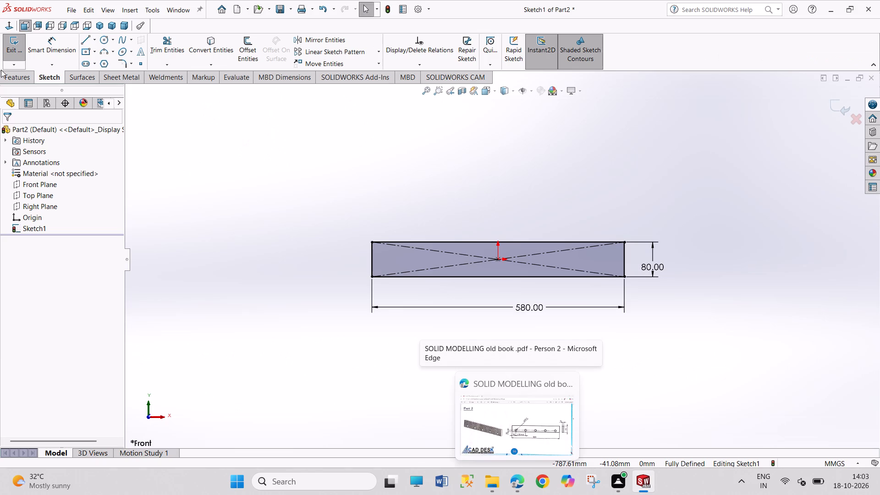
left_click(14, 54)
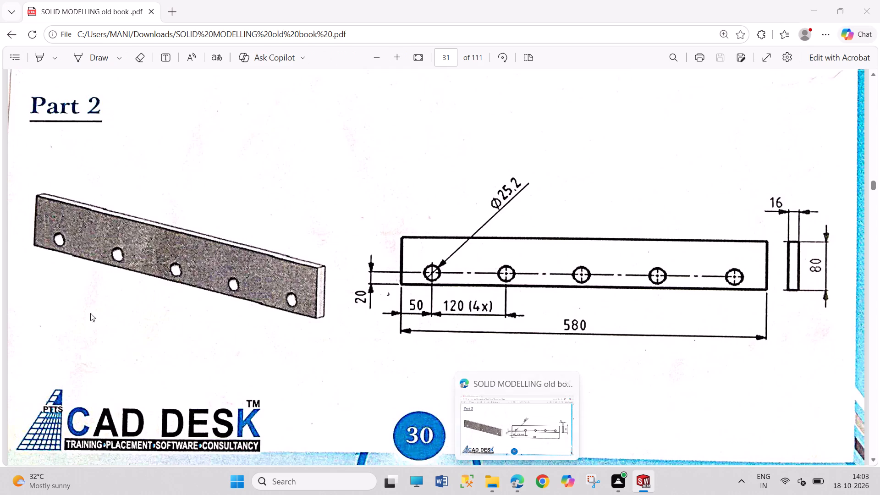
Extrude the bar profile with a blind depth of 16 mm.
left_click(21, 51)
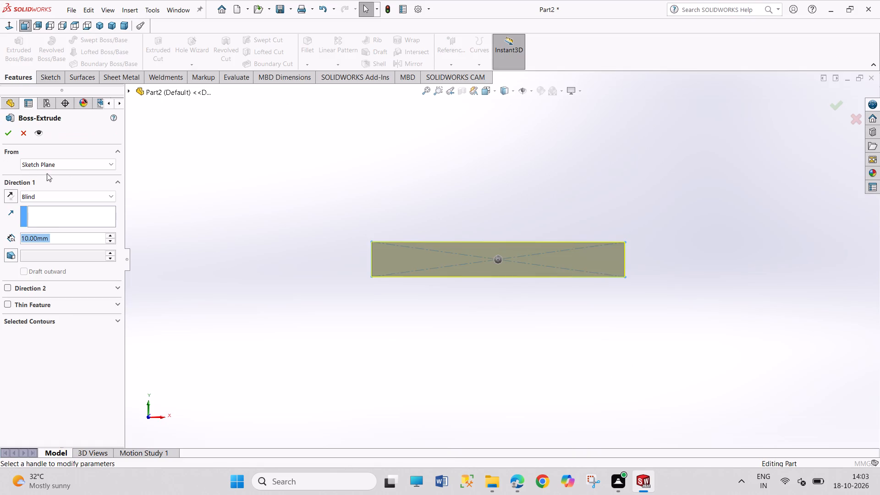
type("16")
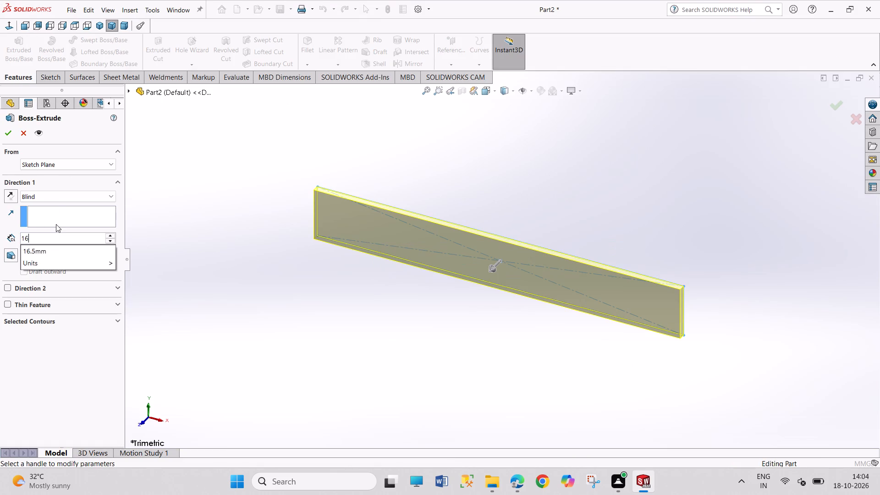
key("Return")
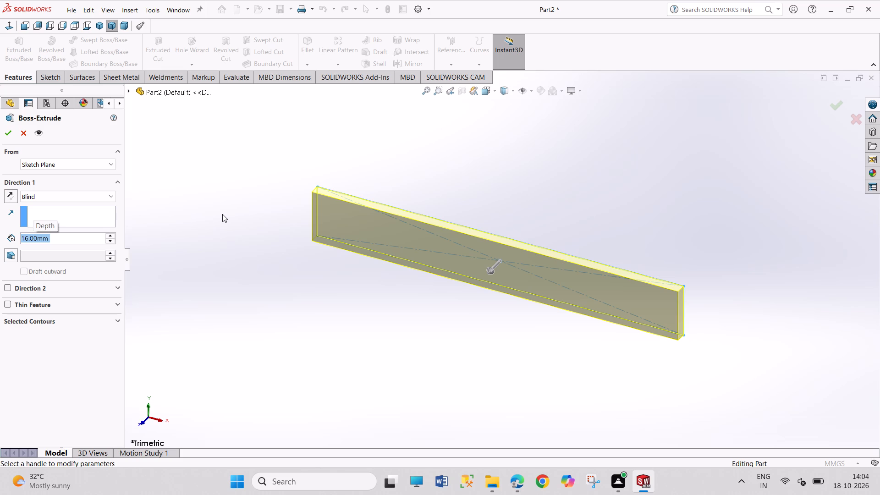
left_click(9, 133)
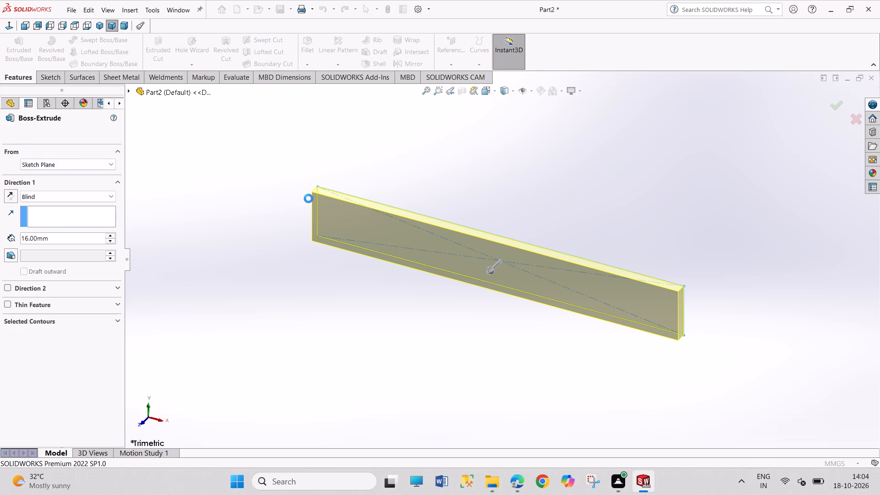
left_click_drag(308, 198, 345, 312)
Sketch a circle about 26 mm in diameter on the bar's front face, near its left end and lower edge.
left_click(440, 266)
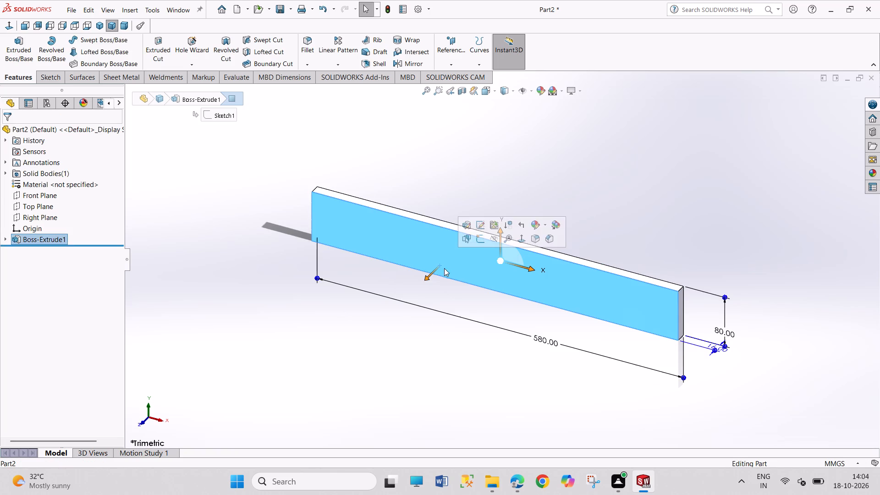
left_click(480, 235)
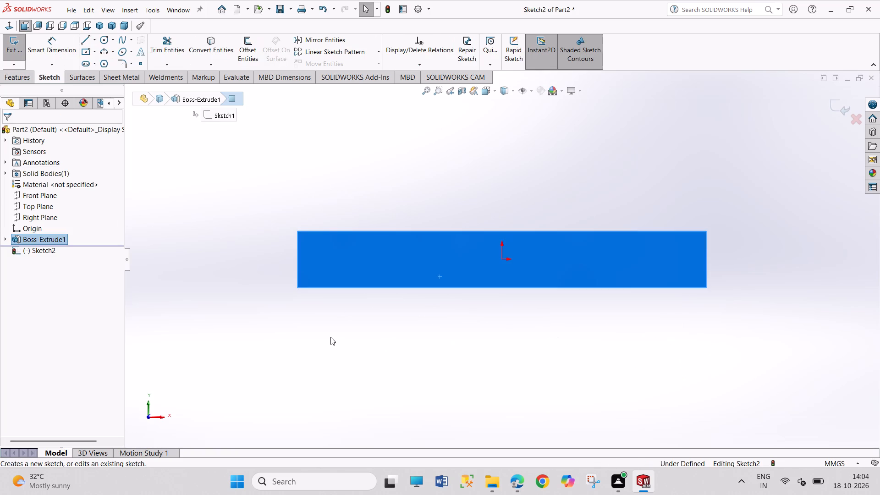
left_click_drag(330, 337, 364, 388)
left_click(107, 39)
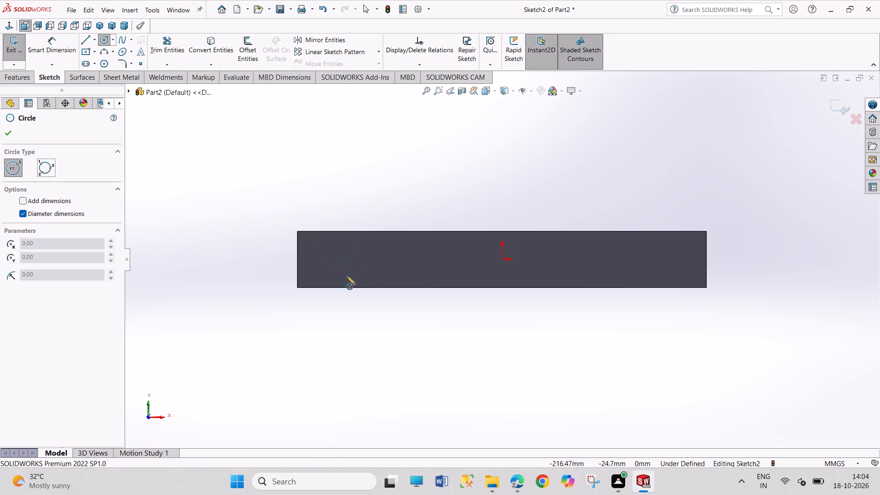
left_click(329, 269)
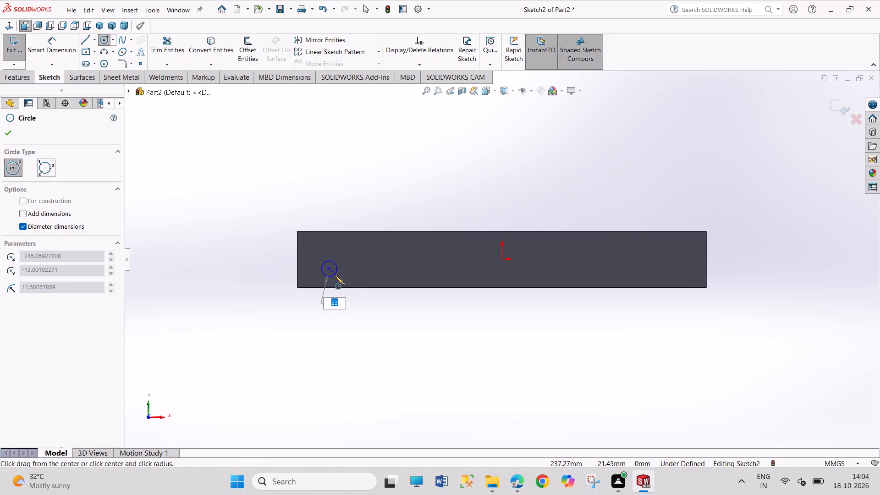
left_click(335, 275)
right_click(335, 307)
left_click(343, 313)
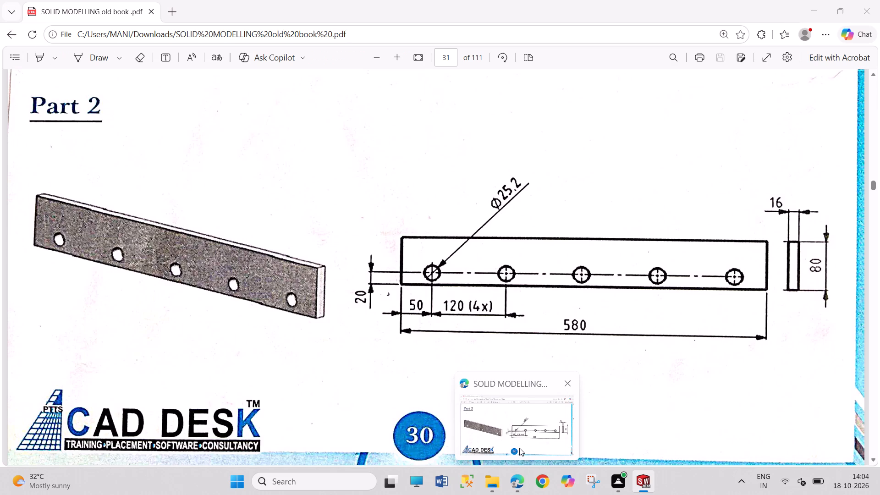
Dimension the circle's diameter to 25.2 mm.
right_click_drag(318, 410, 319, 293)
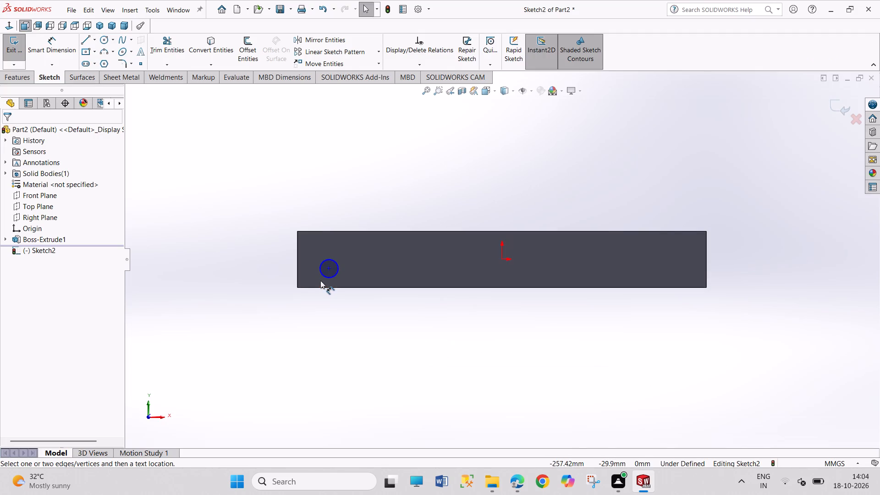
left_click(326, 277)
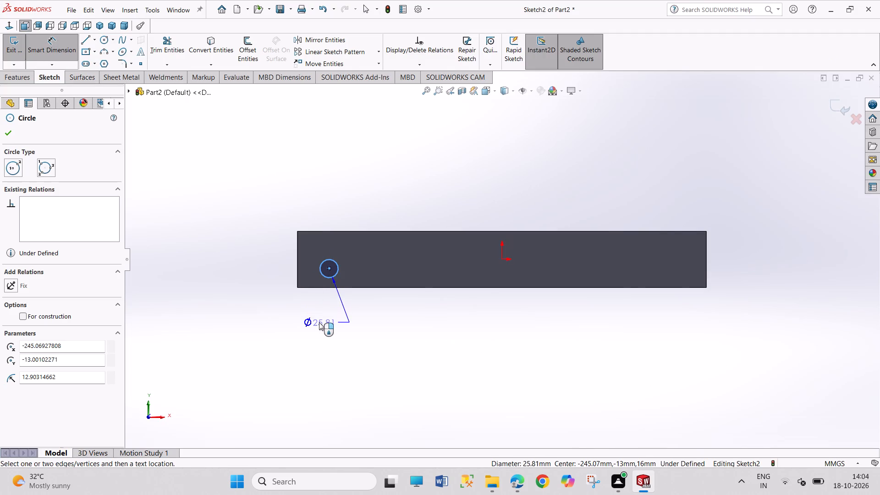
left_click(319, 322)
type("25.2")
key("Return")
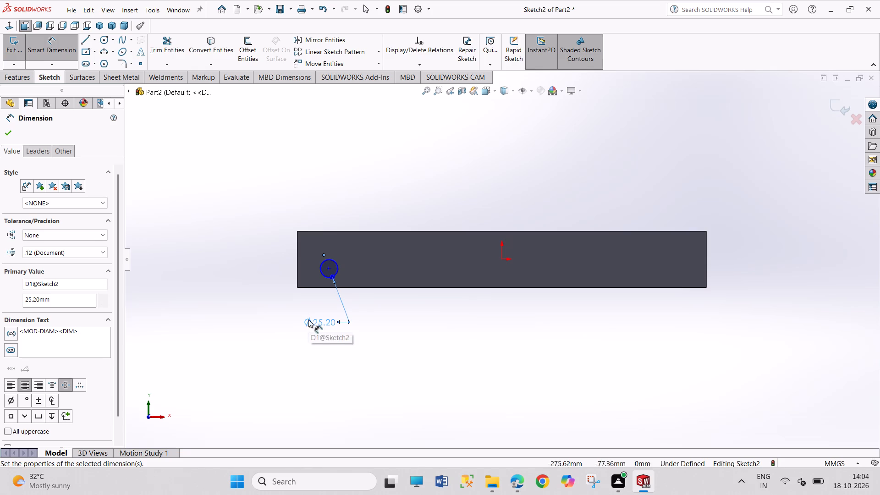
right_click(352, 384)
left_click(366, 410)
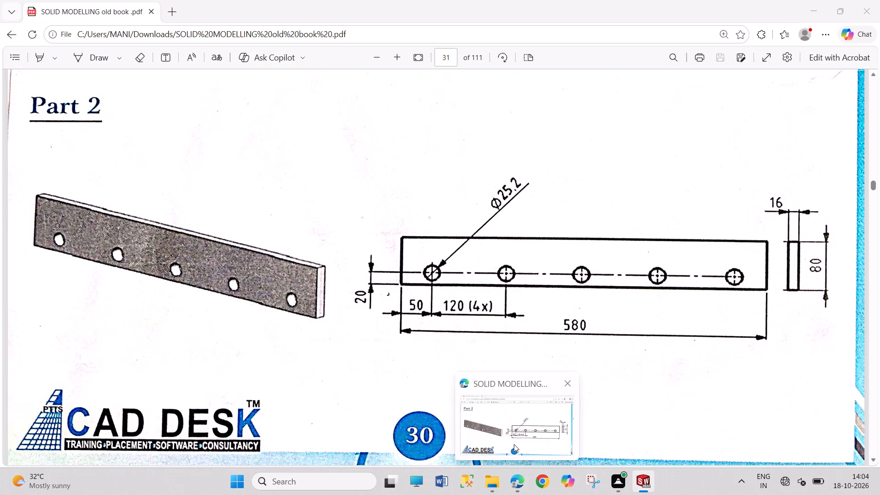
Dimension the circle's centre 50 mm from the bar's left end edge.
right_click_drag(535, 386, 534, 362)
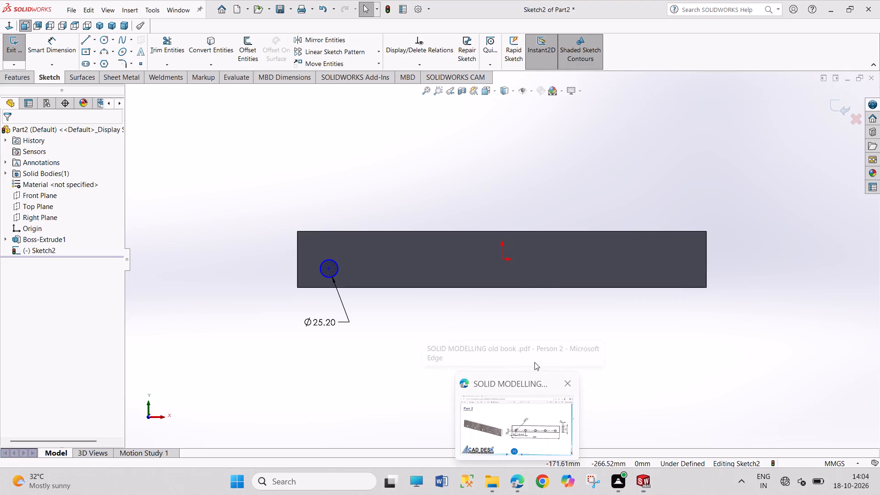
right_click_drag(534, 362, 534, 284)
right_click_drag(420, 351, 414, 259)
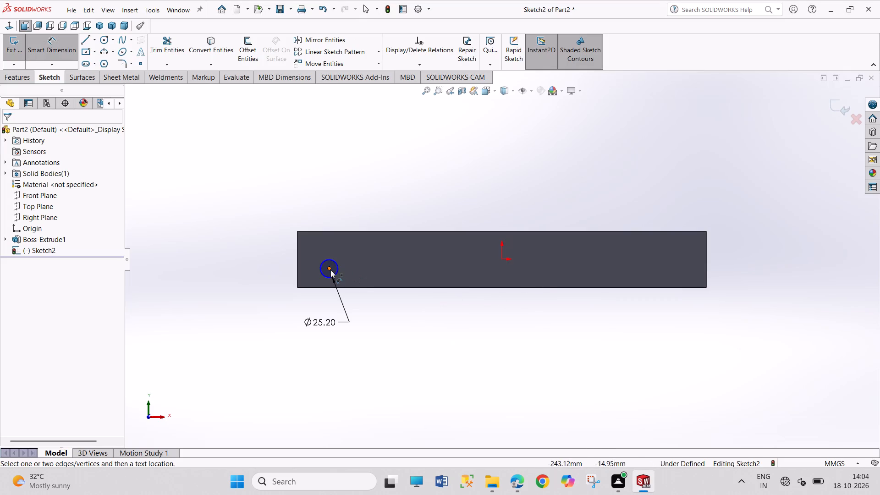
left_click(330, 270)
left_click(298, 271)
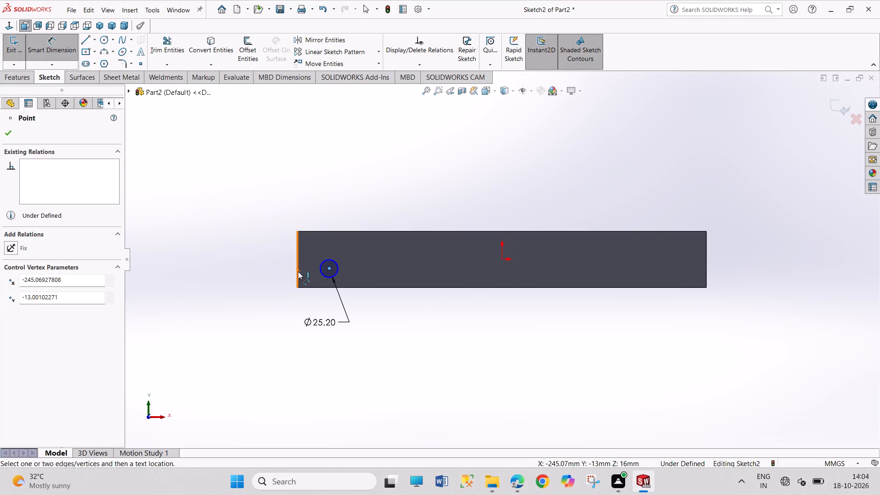
left_click(257, 301)
type("50")
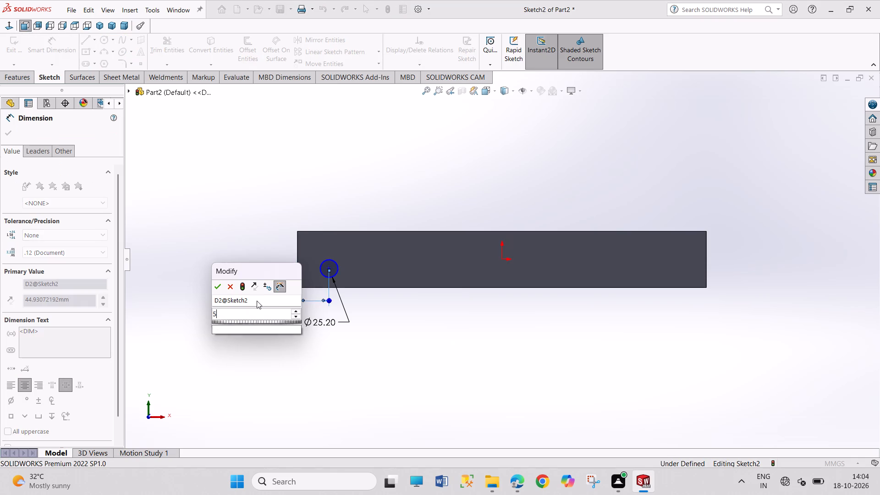
key("Return")
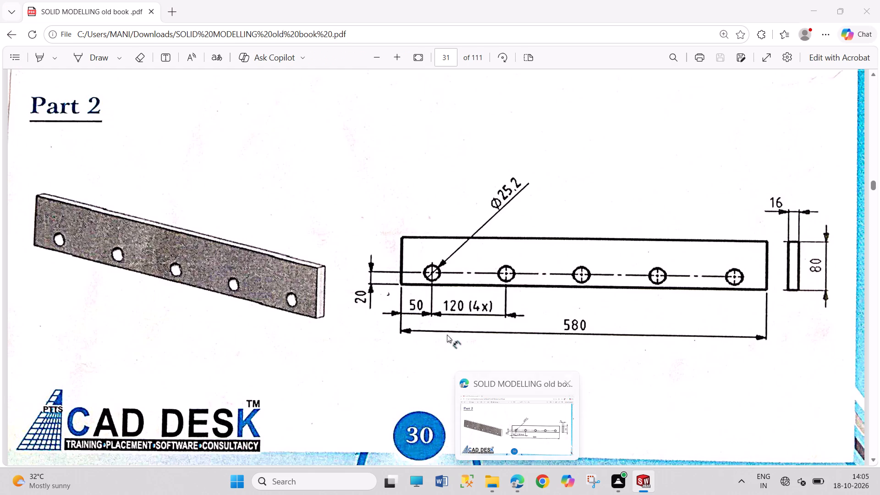
Dimension the circle's centre 20 mm above the bar's lower long edge.
left_click(348, 286)
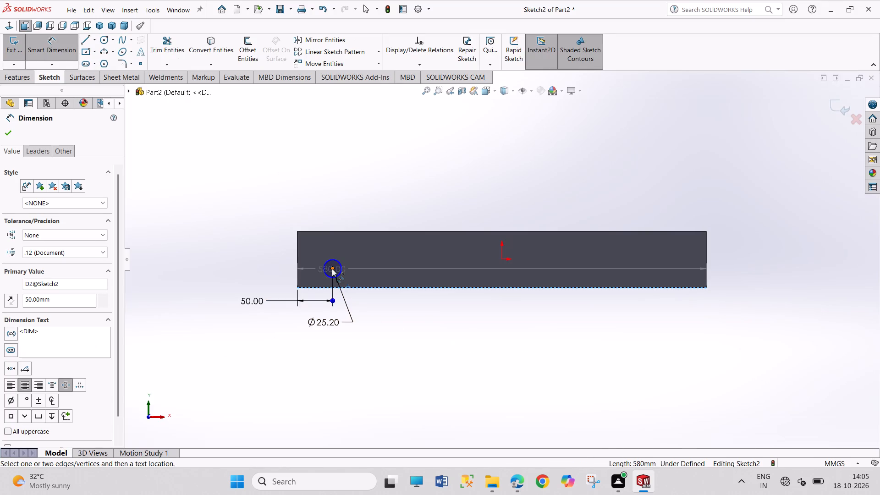
left_click(332, 269)
left_click(273, 263)
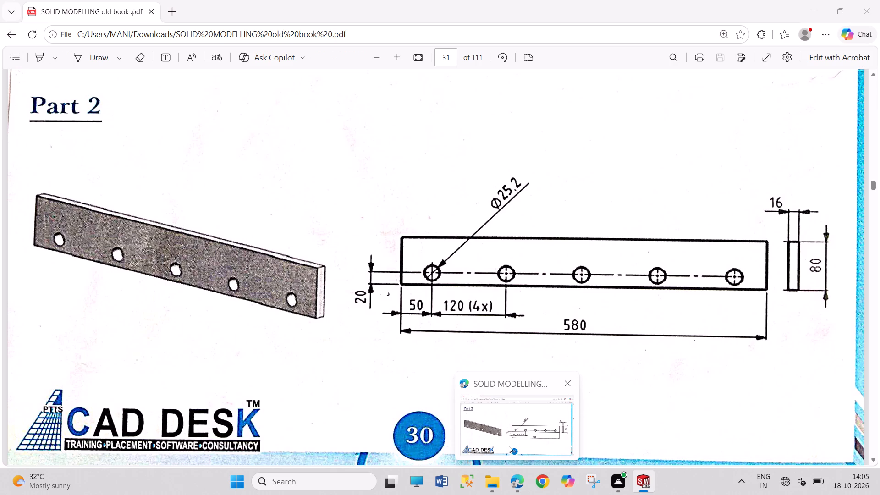
type("20")
key("Return")
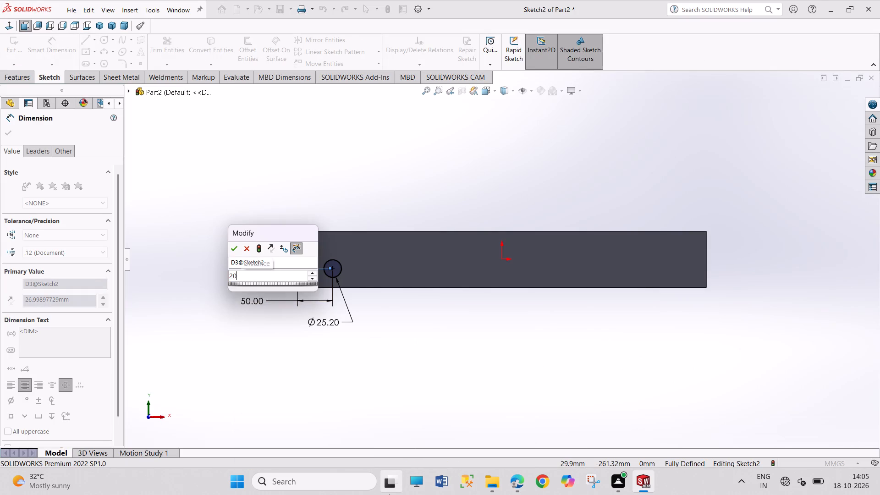
right_click(498, 357)
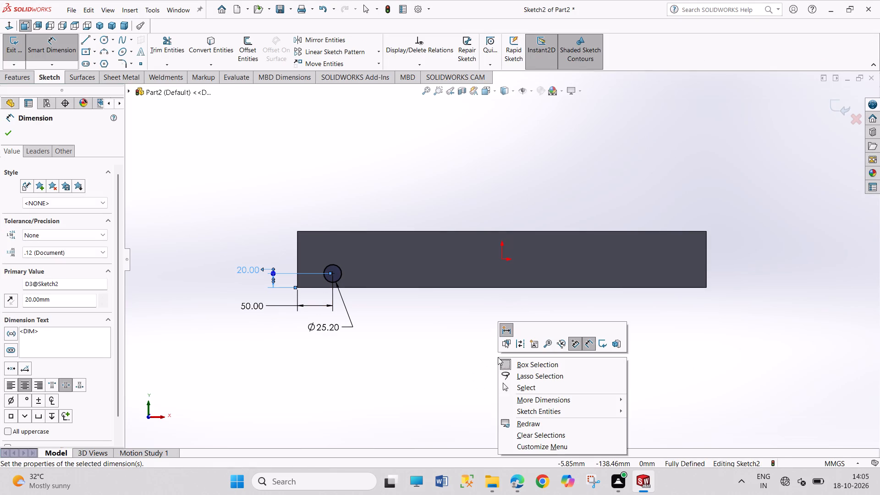
left_click(540, 386)
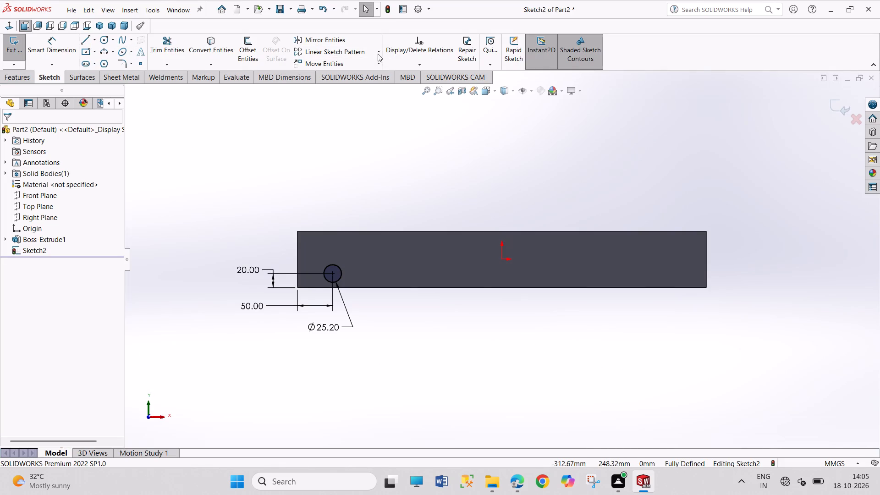
Set up a linear sketch pattern running along the bar's lower long edge with 4 instances.
left_click(360, 53)
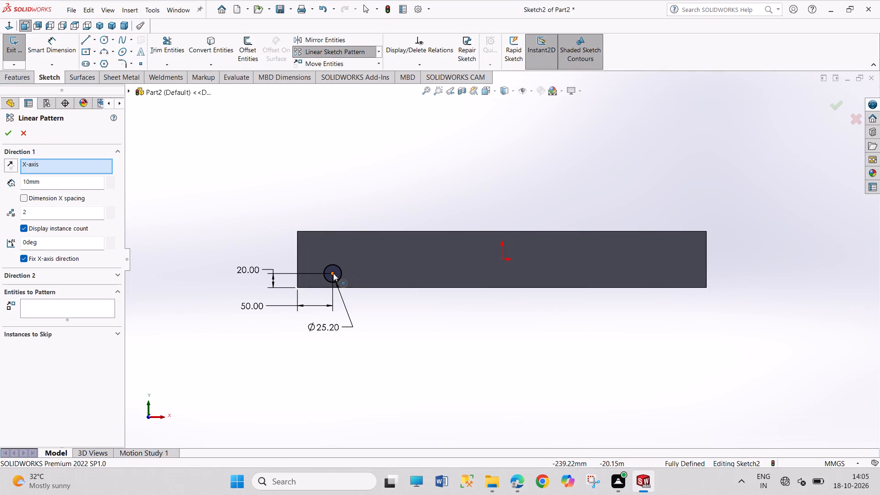
left_click(333, 273)
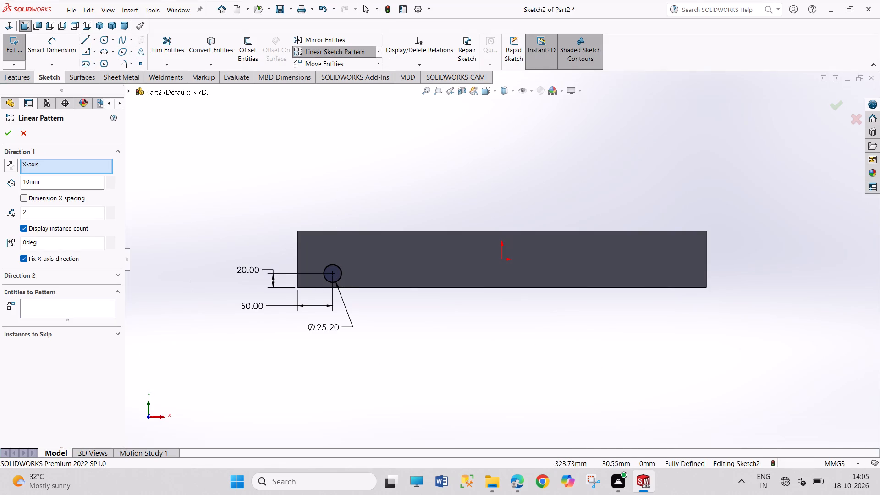
double_click(38, 216)
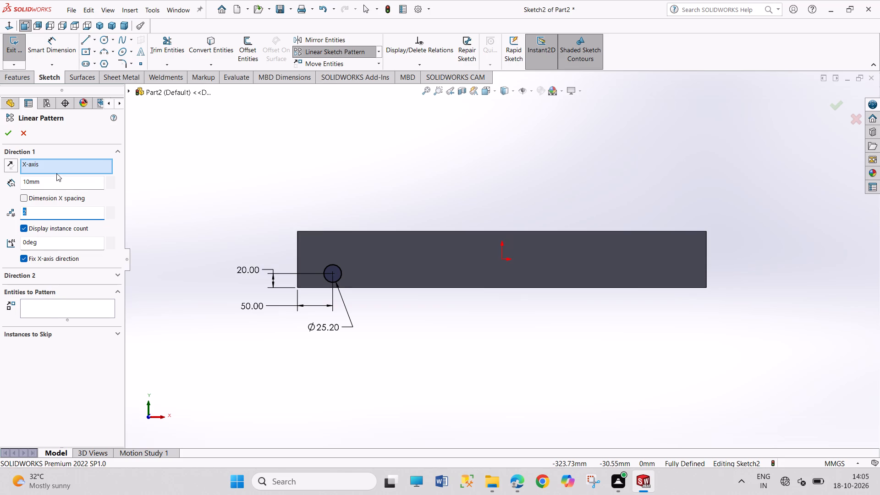
right_click(72, 170)
left_click(85, 177)
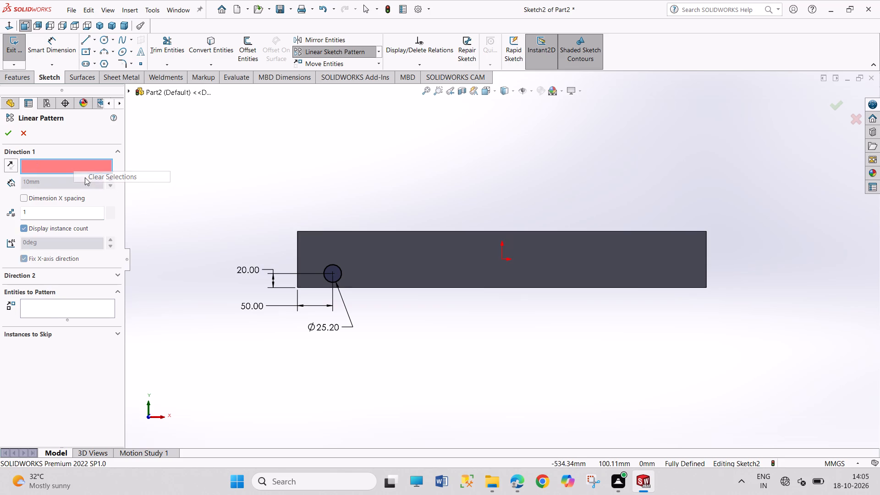
left_click(379, 287)
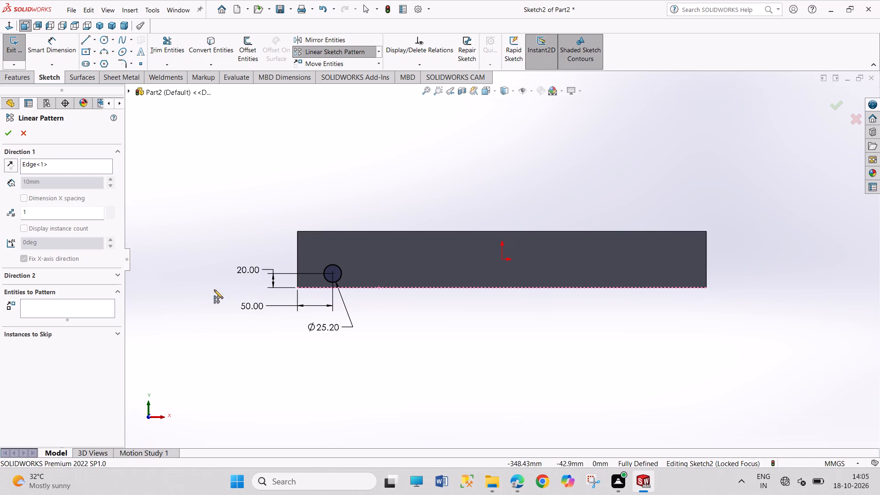
double_click(48, 216)
key("4")
key("Return")
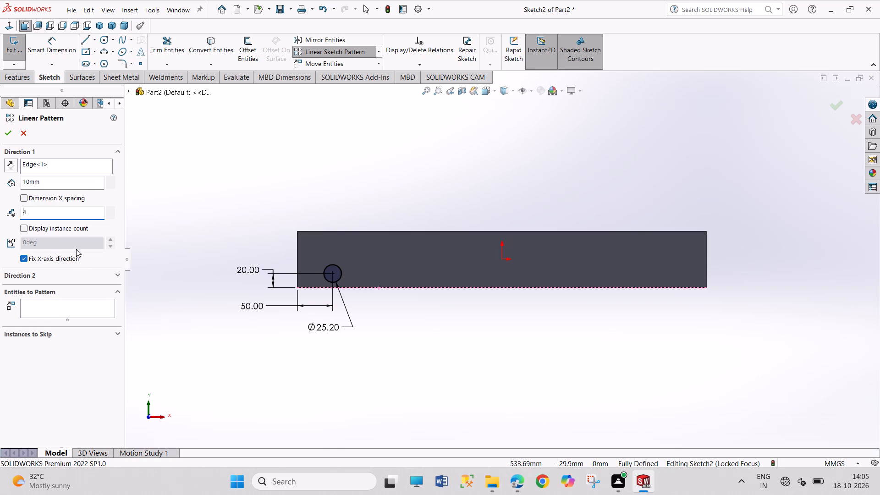
Complete the linear sketch pattern of the 25.2 mm circle with 5 instances at 120 mm spacing and the X spacing dimensioned.
double_click(49, 181)
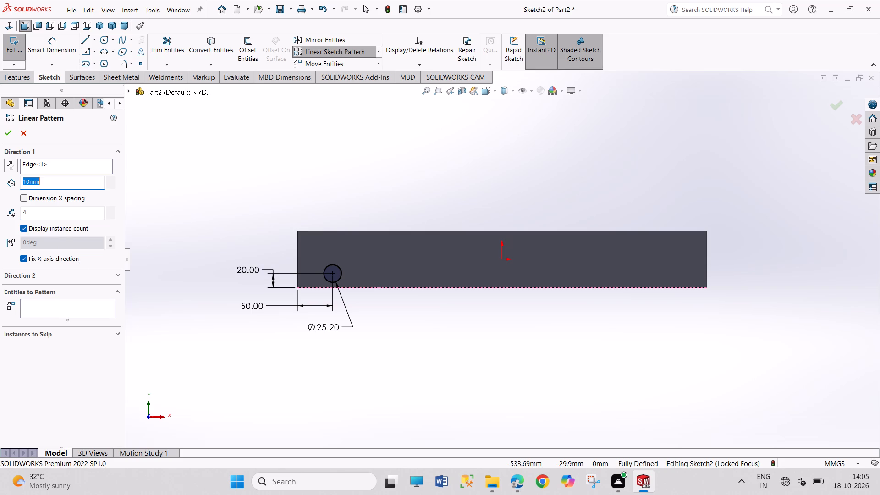
type("120")
key("Return")
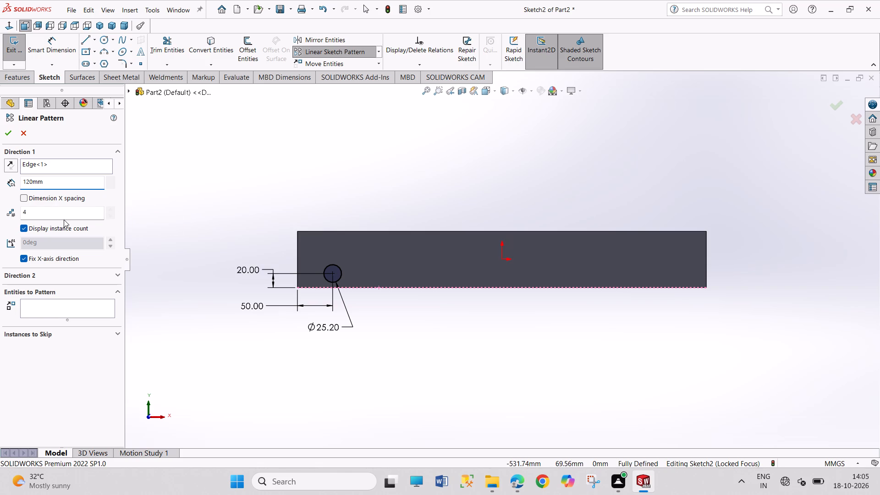
left_click(39, 199)
double_click(66, 186)
left_click(67, 186)
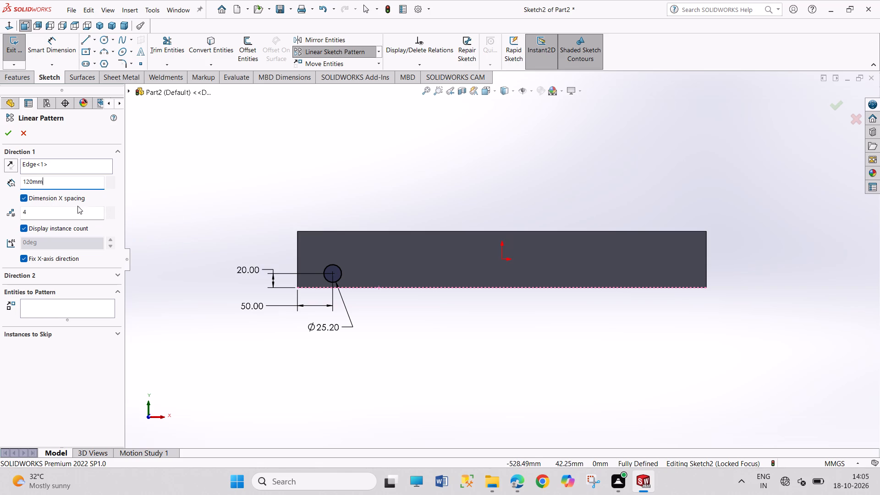
left_click(78, 308)
left_click(340, 269)
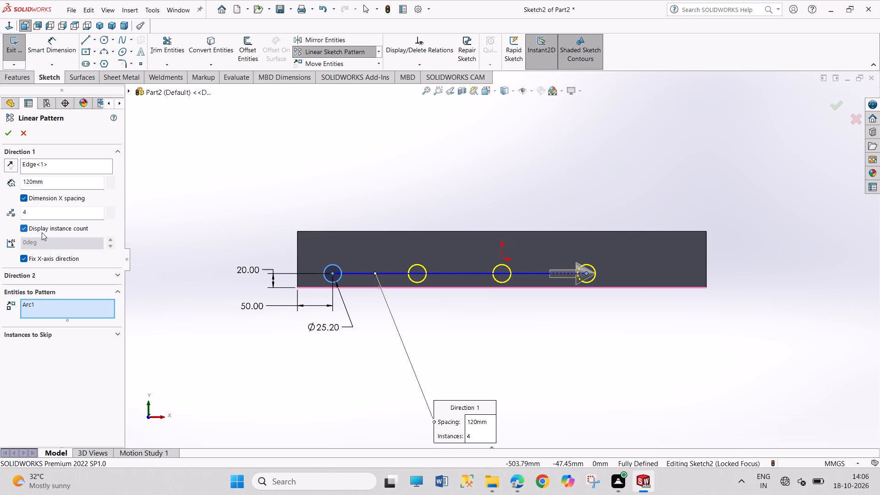
double_click(46, 215)
key("5")
key("Return")
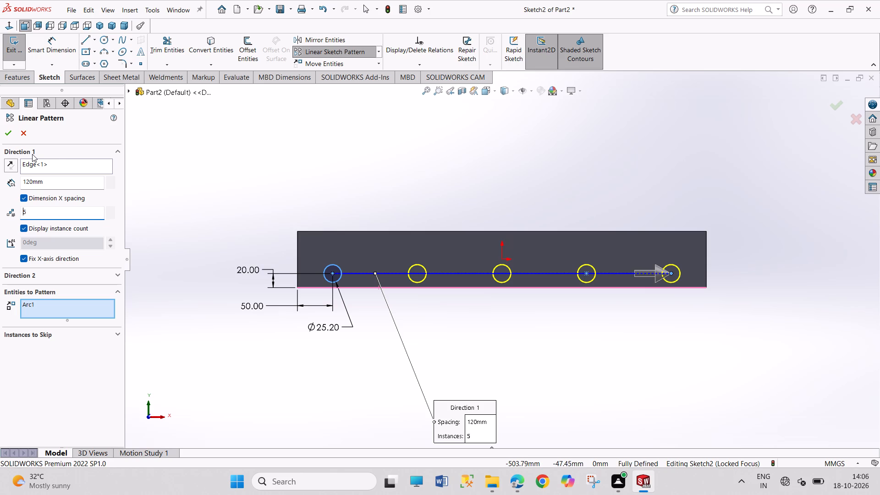
left_click(7, 135)
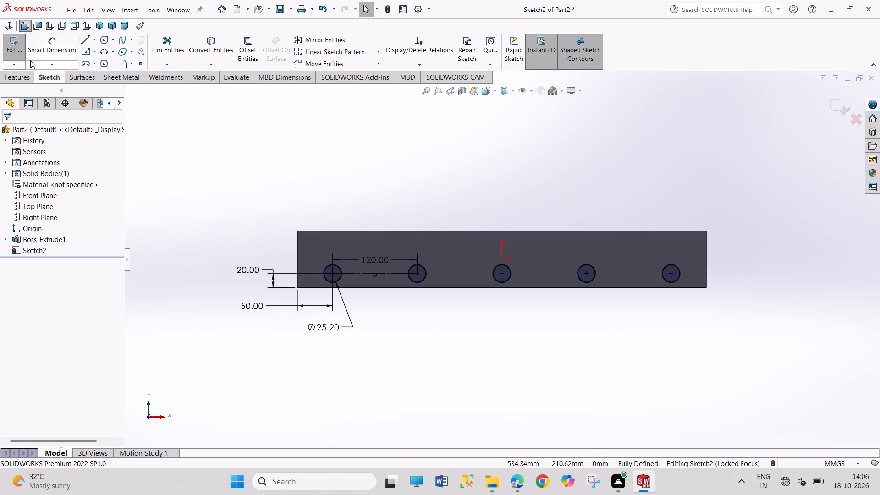
Exit the hole sketch and cut-extrude its circles through the bar with a 26 mm blind depth.
left_click(8, 50)
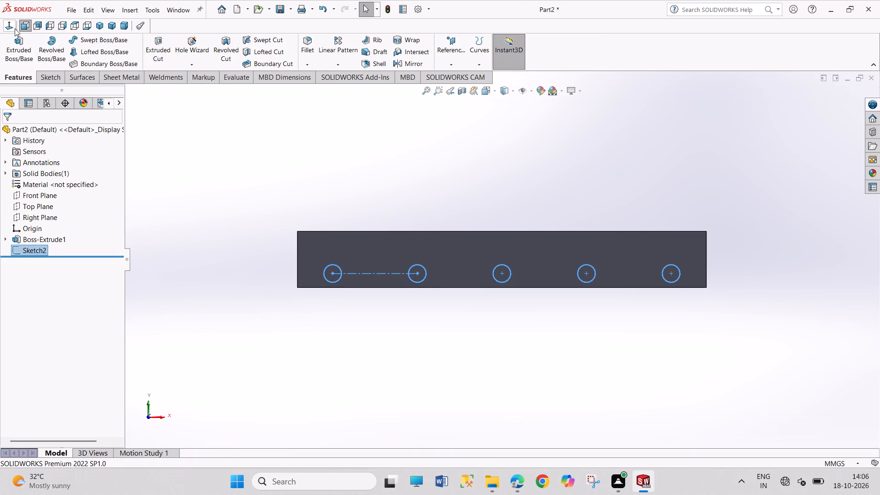
left_click(159, 52)
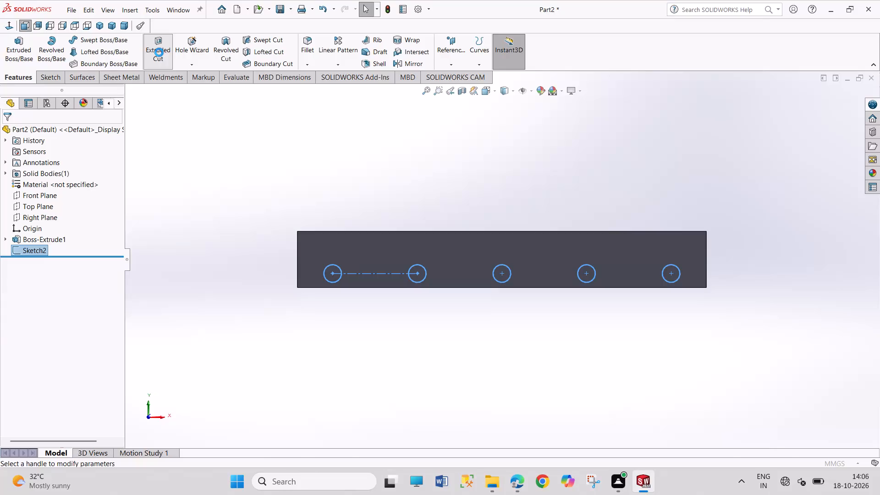
left_click(100, 24)
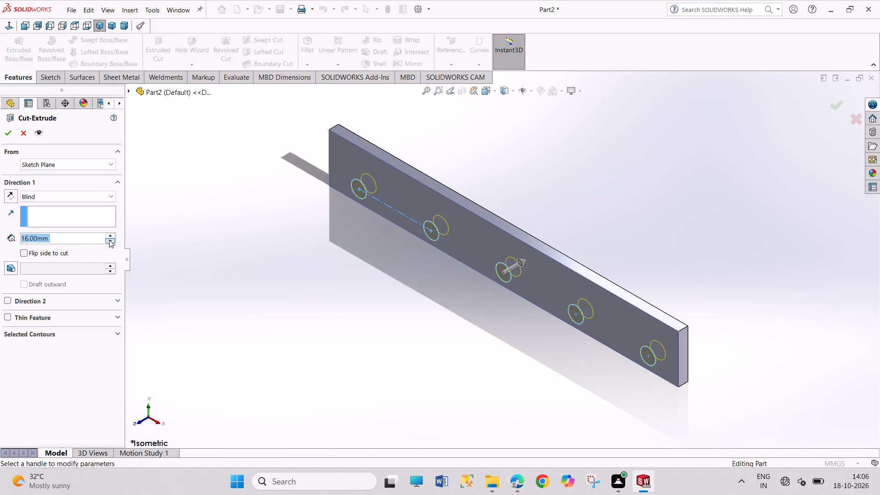
left_click(110, 236)
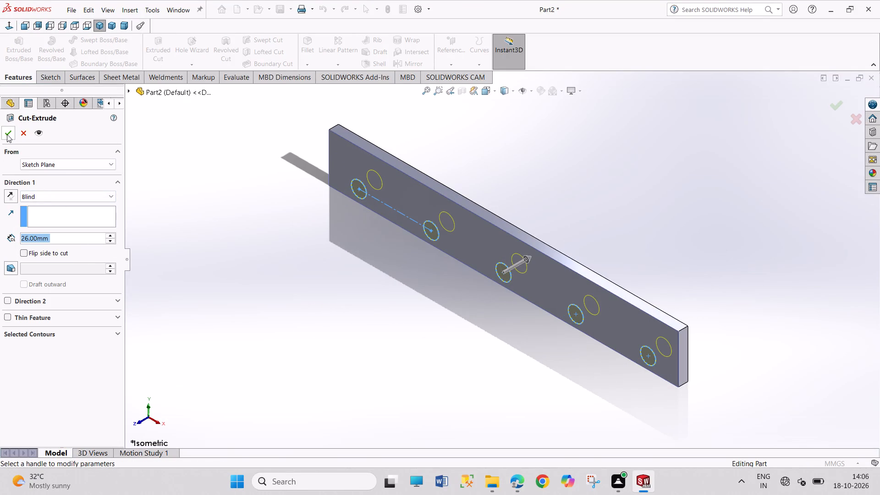
left_click(7, 134)
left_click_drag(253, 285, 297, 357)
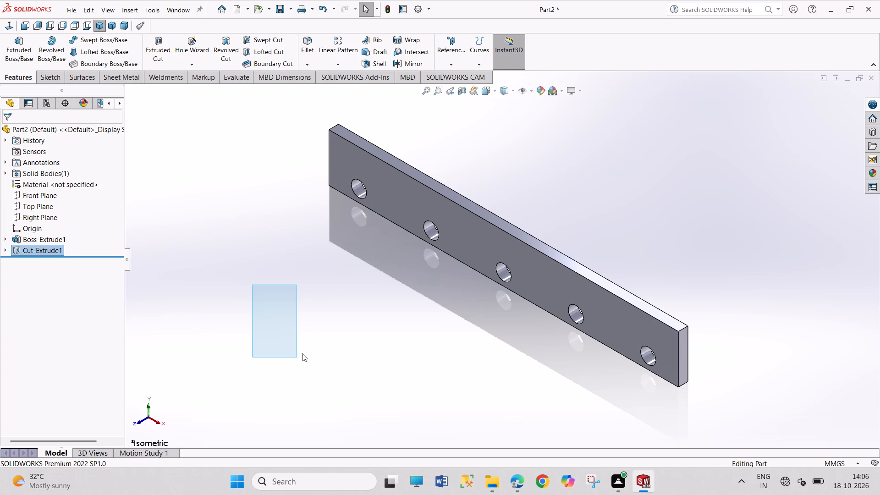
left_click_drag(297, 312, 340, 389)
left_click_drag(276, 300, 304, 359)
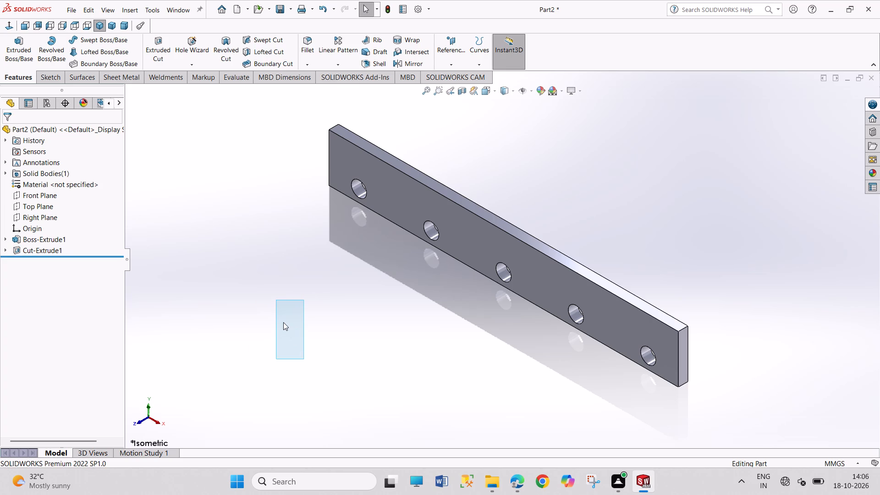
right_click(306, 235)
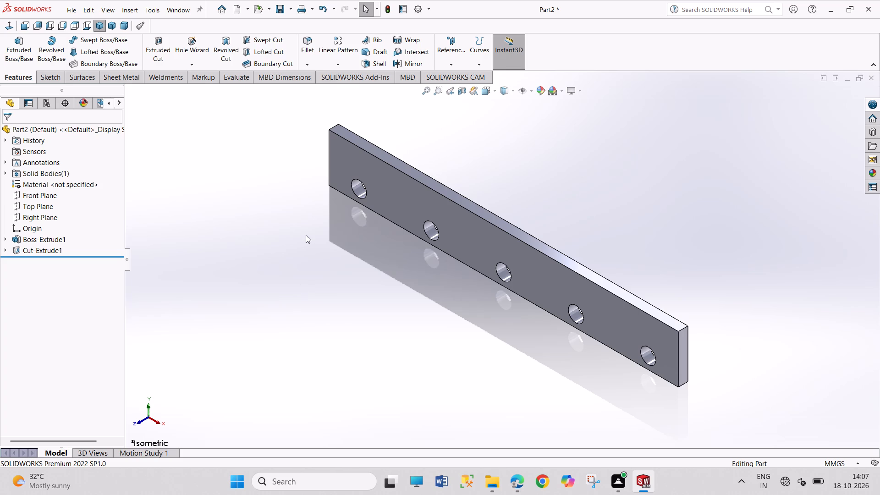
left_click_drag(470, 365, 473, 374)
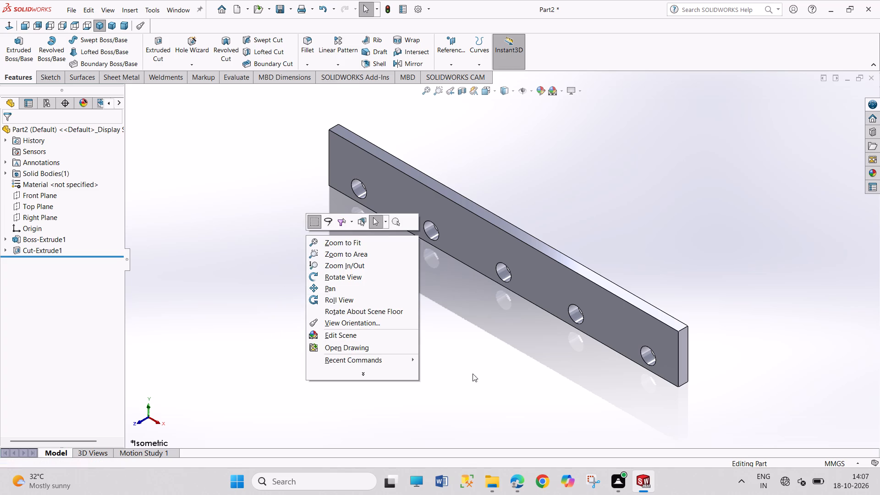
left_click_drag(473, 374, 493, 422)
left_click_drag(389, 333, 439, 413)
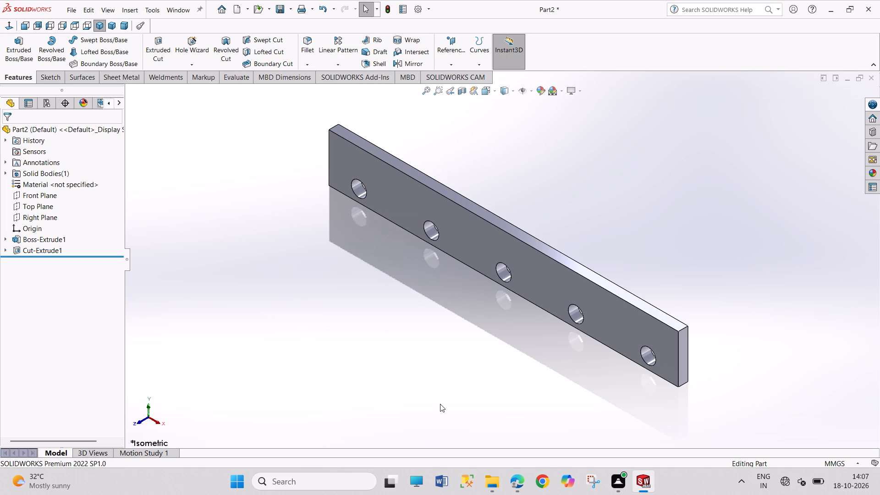
Save the finished flat bar part as 18.2.
key("ctrl+s")
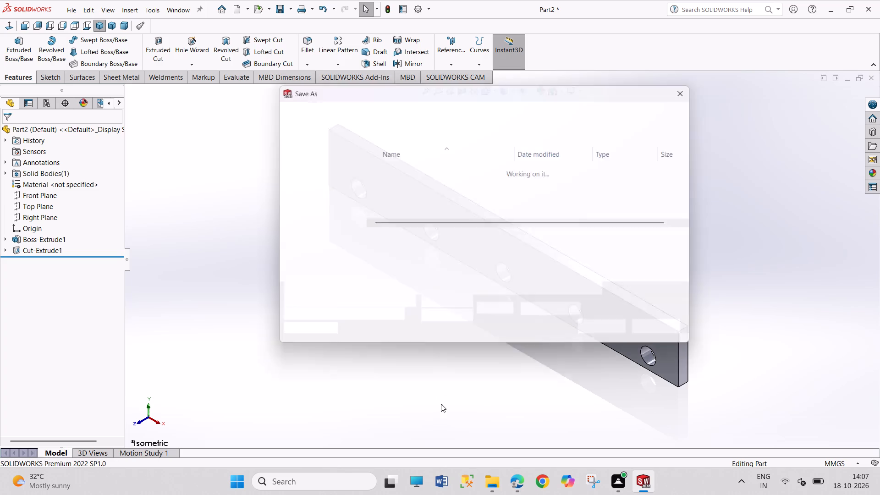
type("18.2")
key("Return")
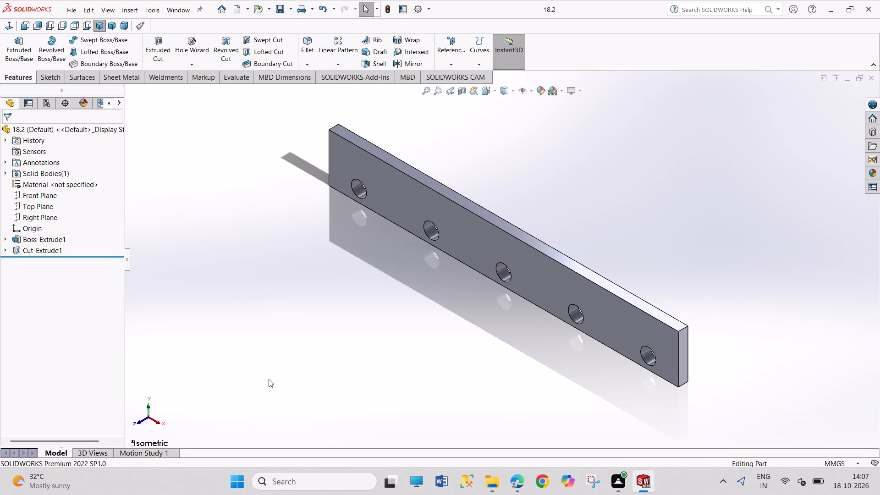
Check the next part's drawing on page 32 of the book PDF in Edge, and start a new part in SOLIDWORKS.
left_click_drag(304, 345, 345, 427)
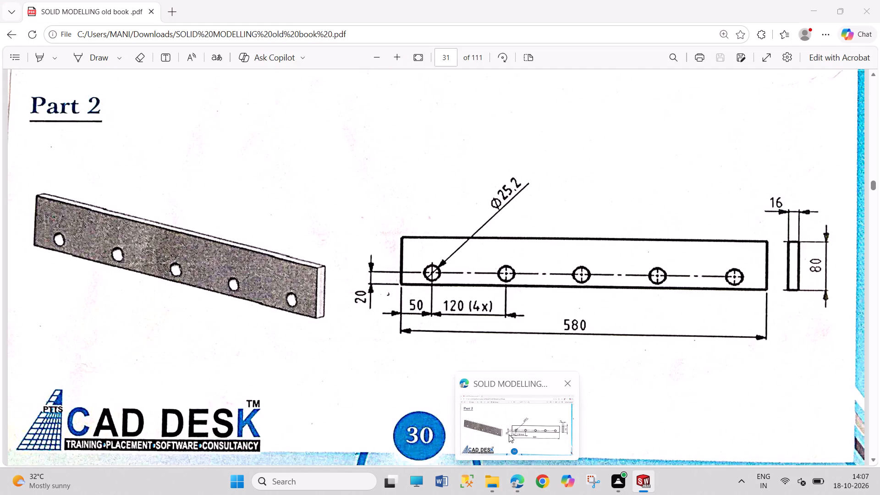
left_click(508, 418)
scroll(511, 392, "down", 11)
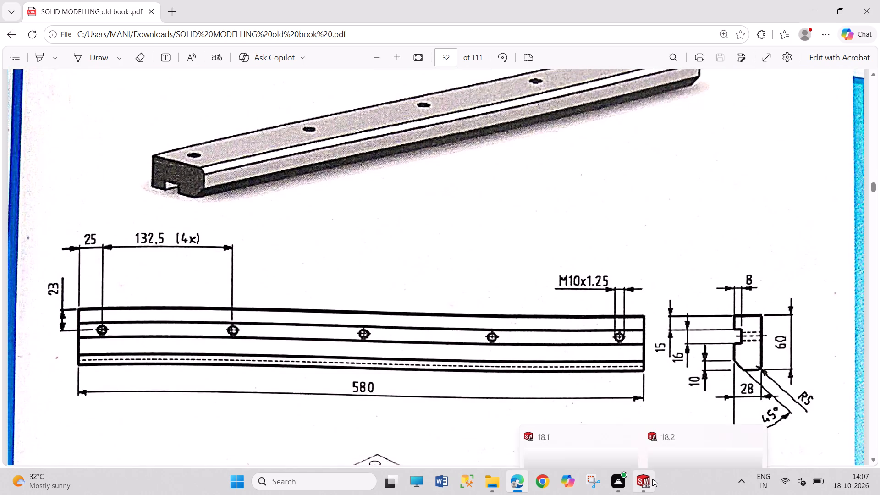
left_click(668, 437)
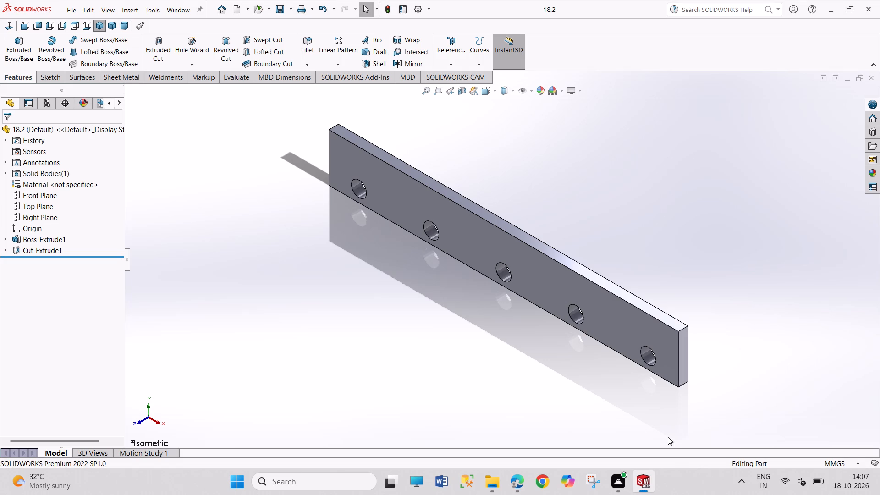
key("ctrl+n")
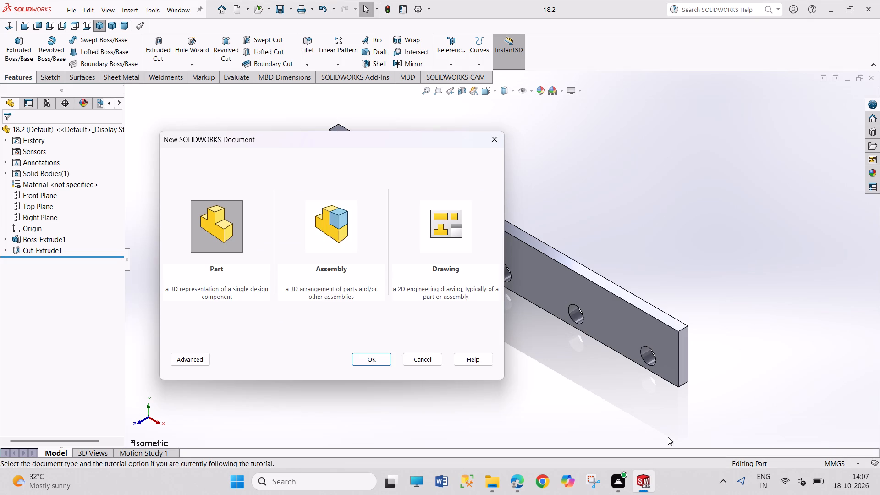
key("Return")
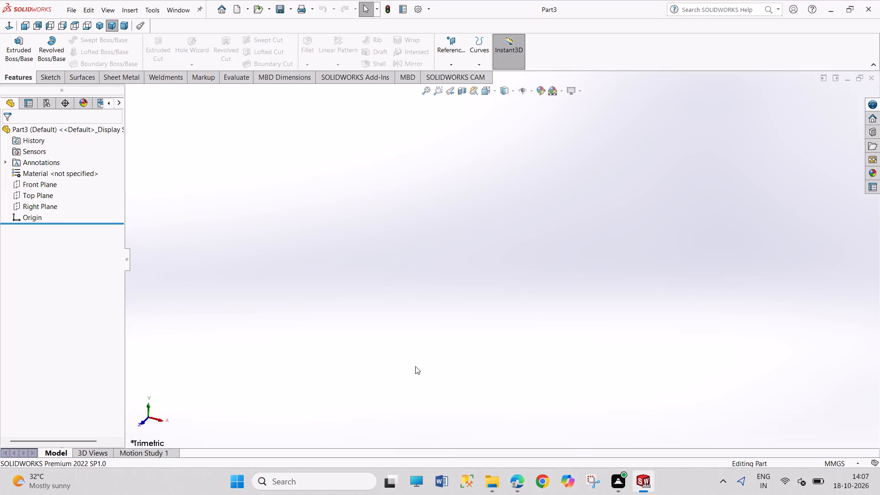
Sketch a center rectangle at the origin on the Front Plane, about 186 mm long and 25 mm high.
left_click(49, 187)
left_click(54, 177)
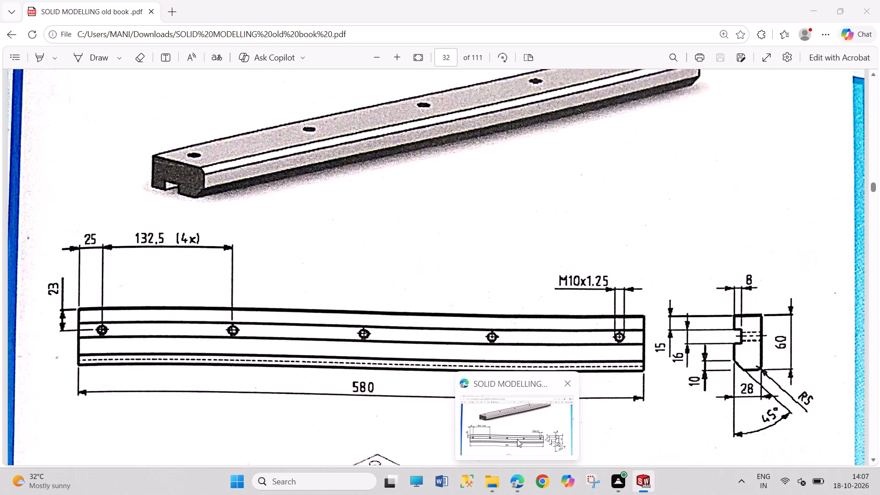
left_click(84, 49)
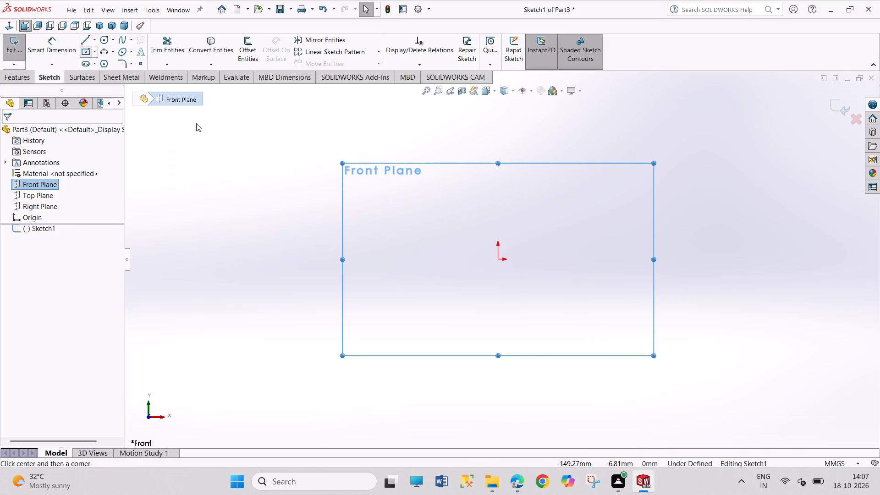
left_click(497, 258)
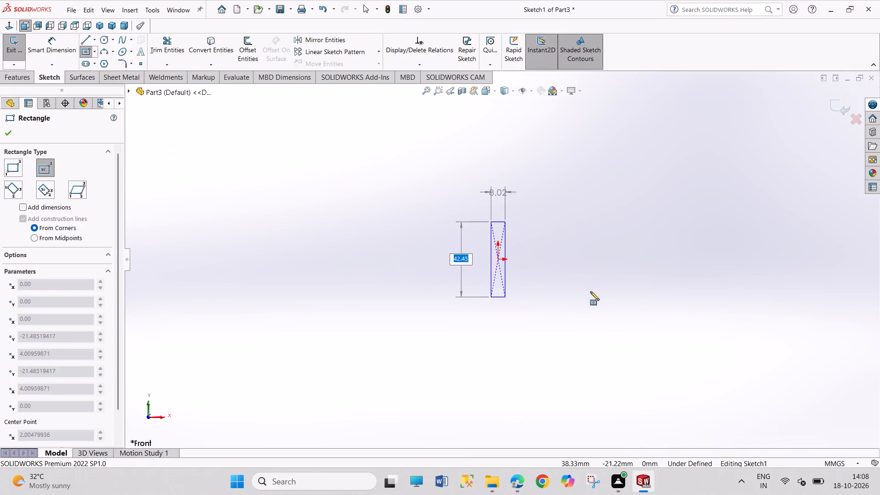
left_click(660, 281)
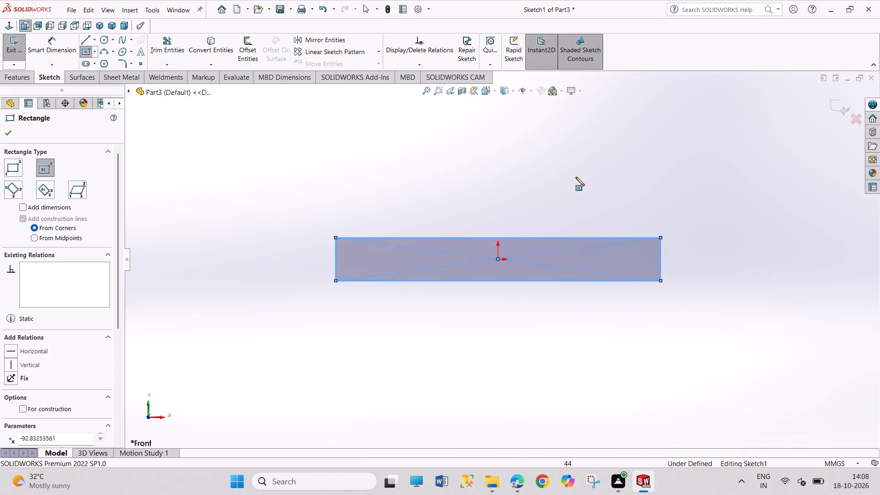
right_click(576, 177)
left_click(590, 186)
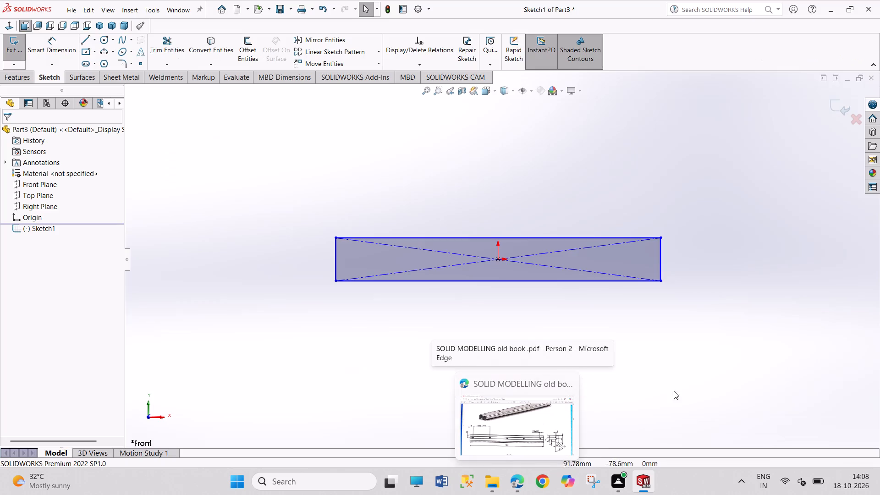
Dimension the rectangle's height to 60 mm.
right_click_drag(698, 385, 680, 265)
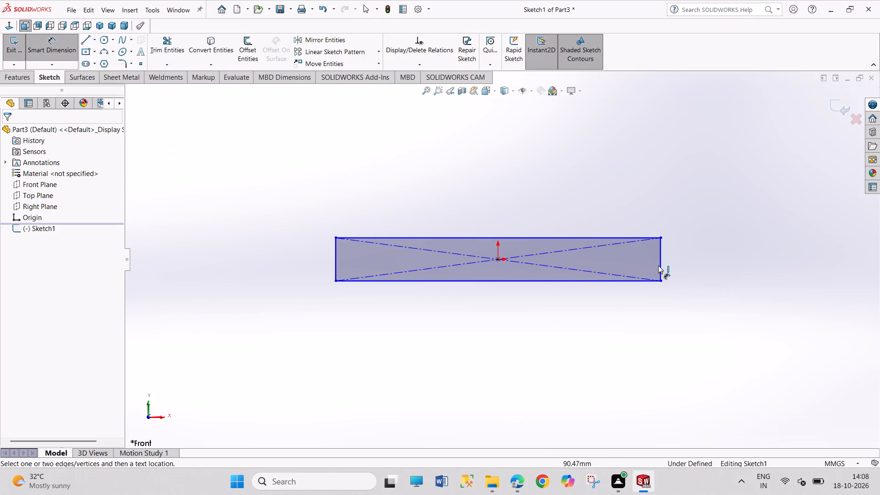
left_click(659, 265)
left_click(684, 262)
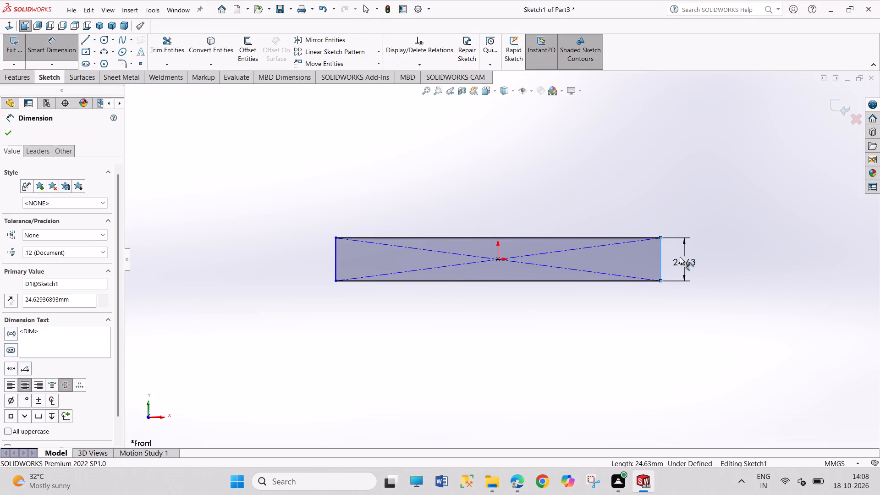
type("60")
key("Return")
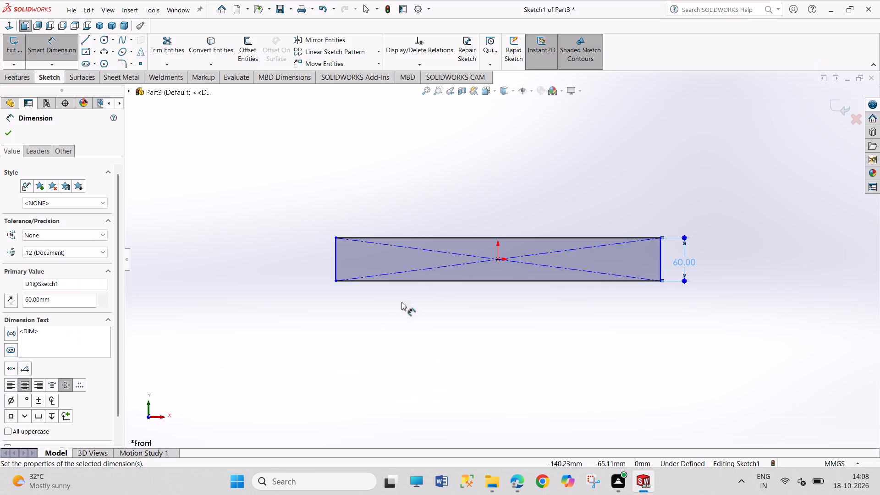
Dimension the rectangle's length to 580 mm and leave the dimension command.
left_click(412, 283)
left_click(414, 318)
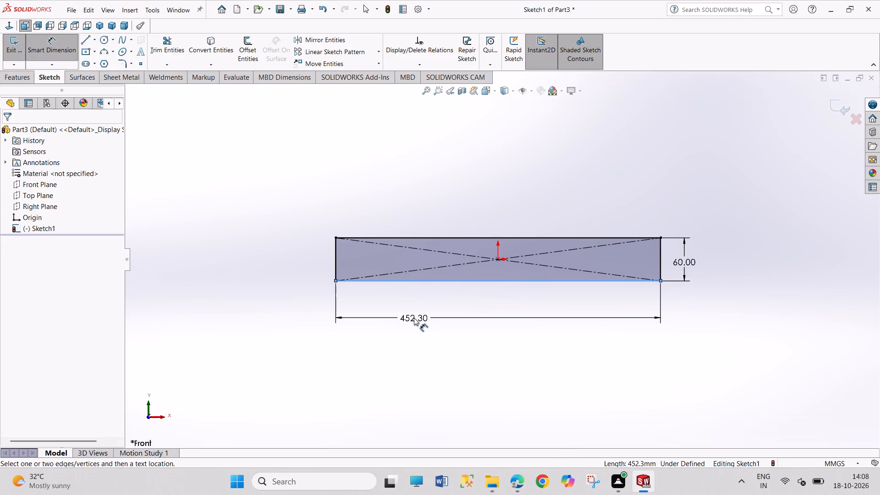
type("580")
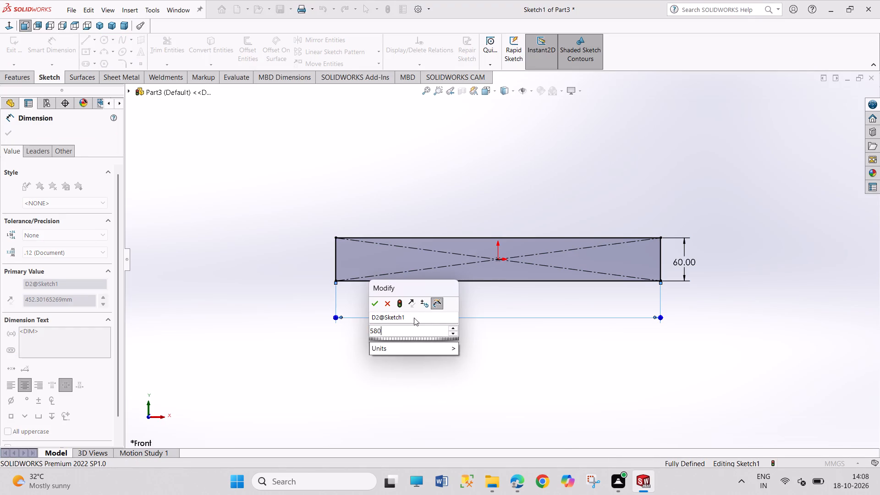
key("Return")
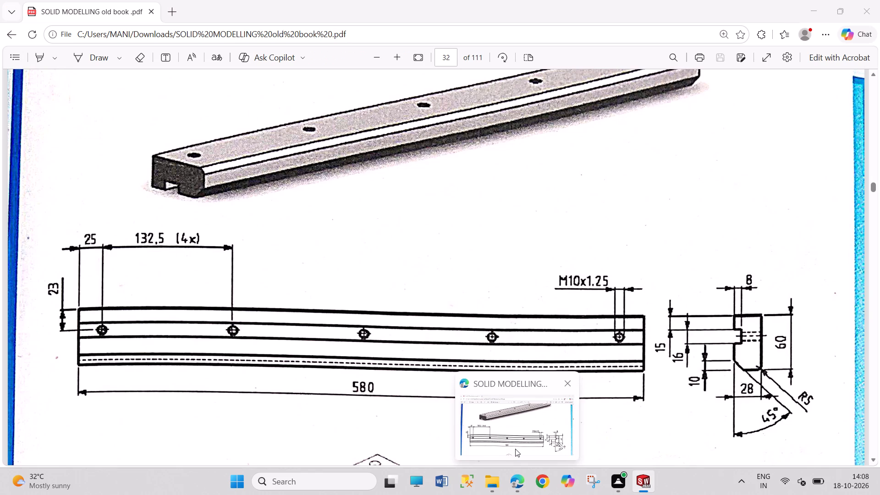
right_click(489, 207)
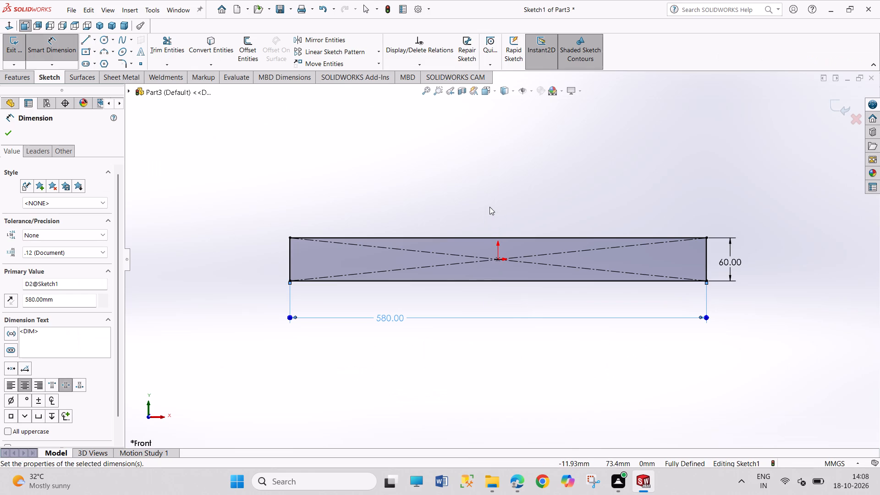
left_click(503, 234)
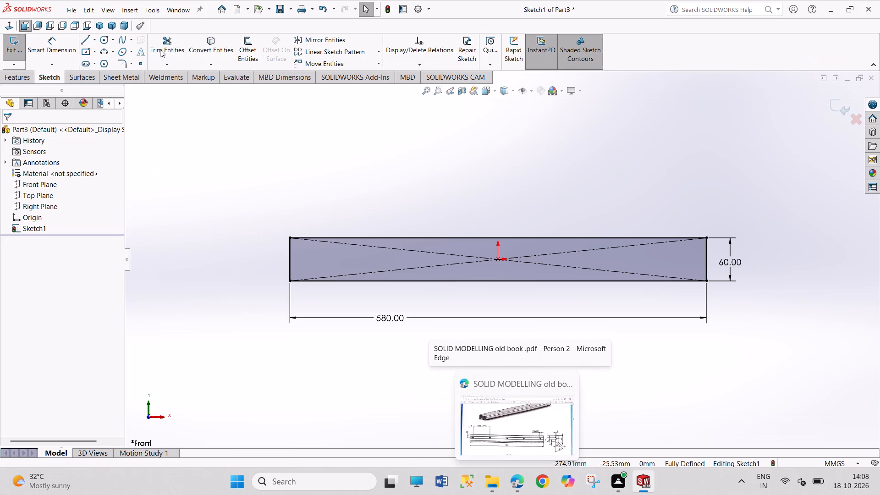
Extrude the 580 × 60 mm rectangle to a blind depth of 28 mm.
left_click(16, 45)
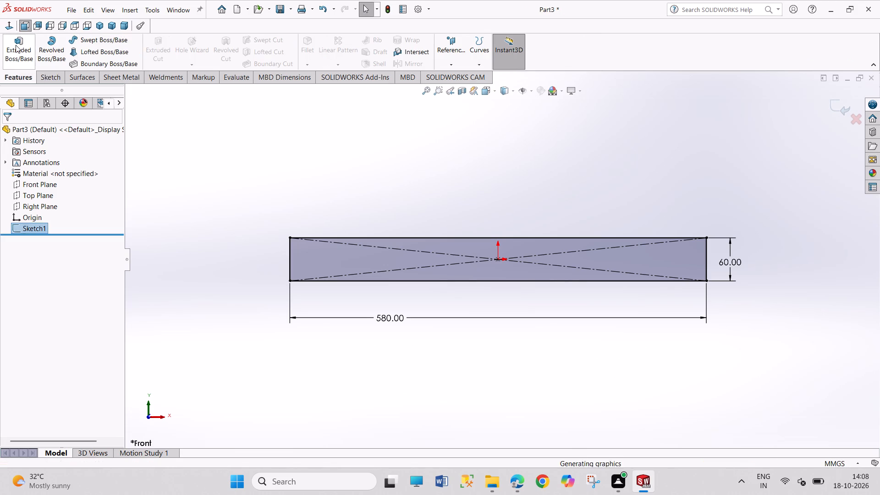
left_click(16, 45)
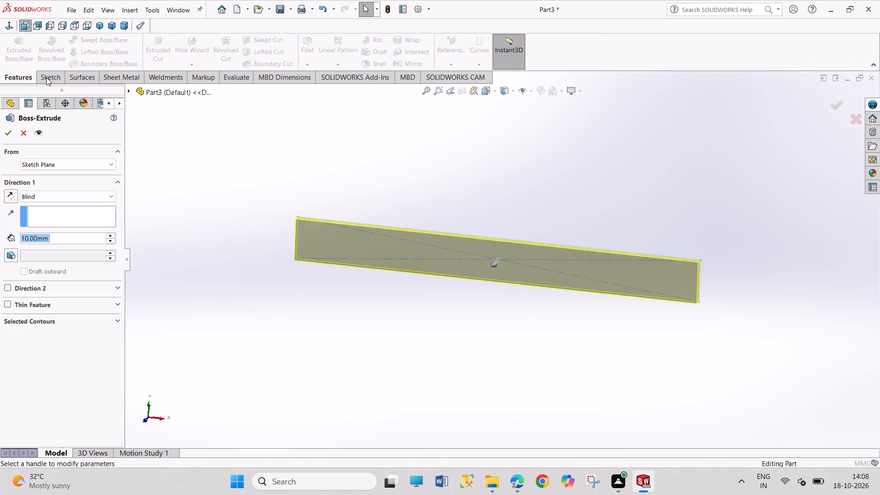
type("28")
key("Return")
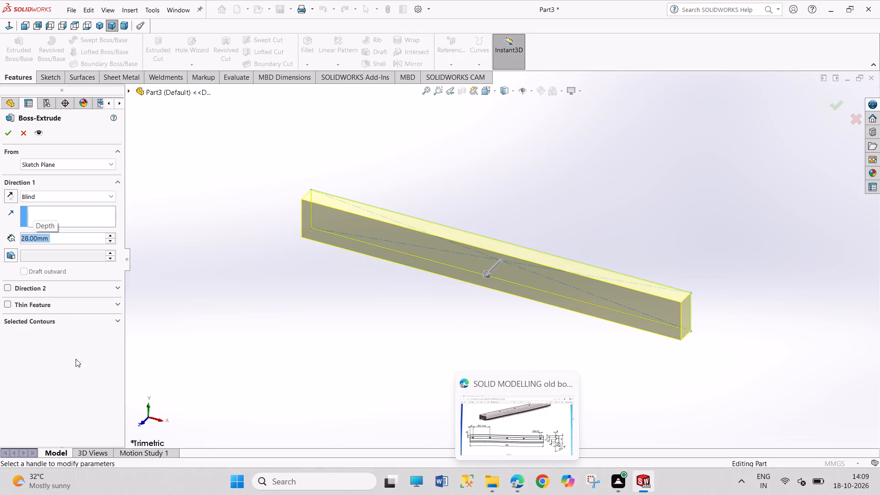
left_click(10, 131)
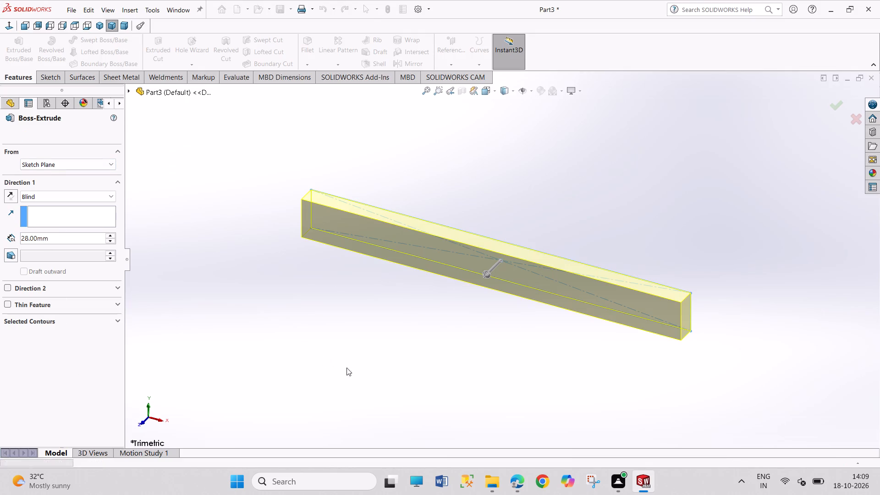
left_click_drag(352, 369, 405, 433)
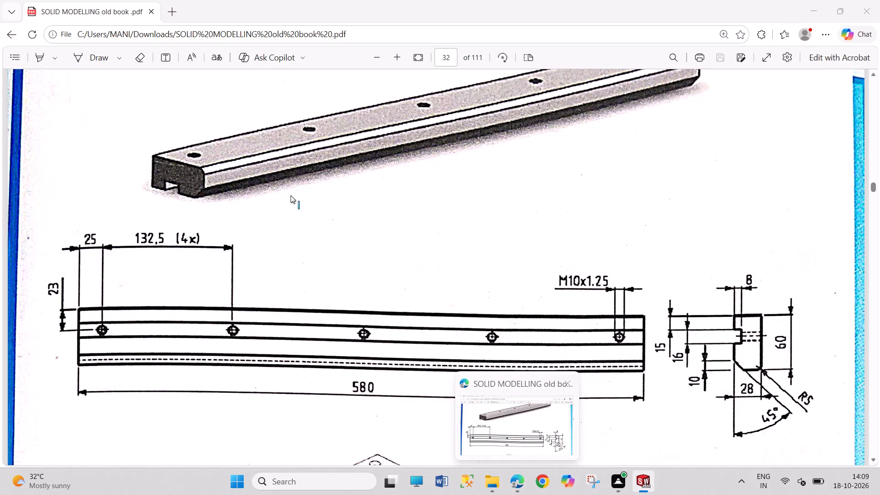
Fillet the bar's long upper front edge with a 5 mm radius.
left_click(309, 50)
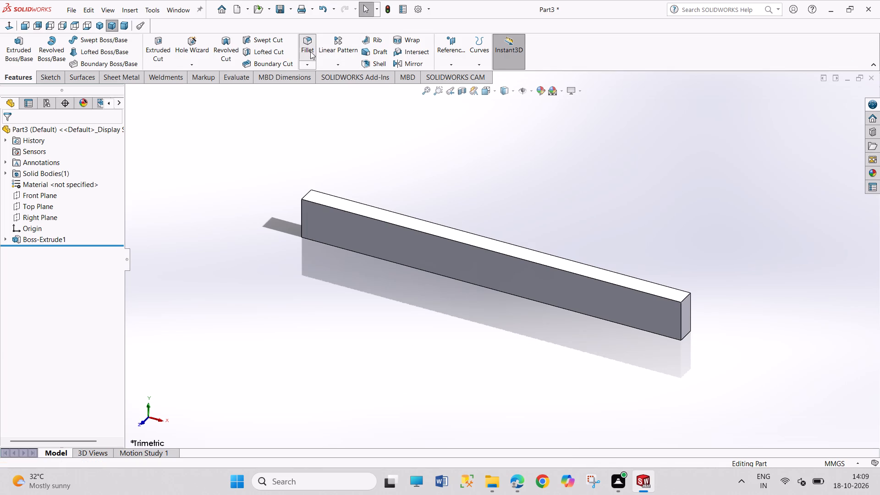
left_click(367, 215)
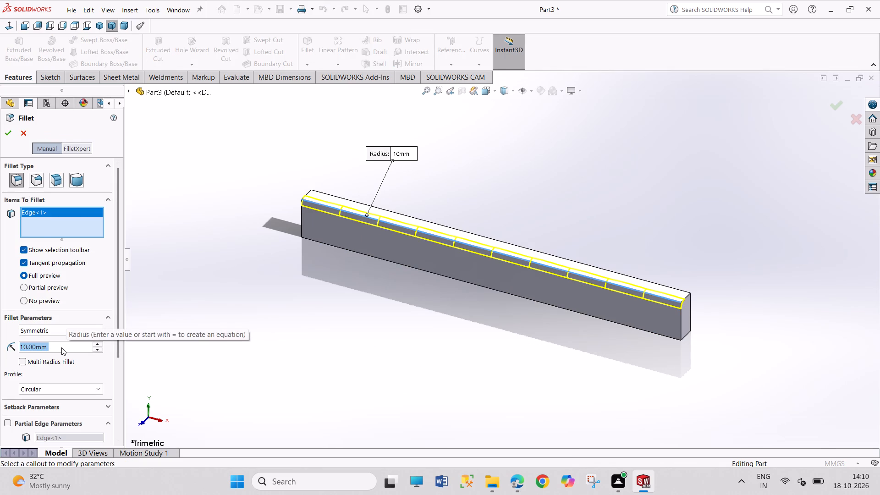
key("5")
key("Return")
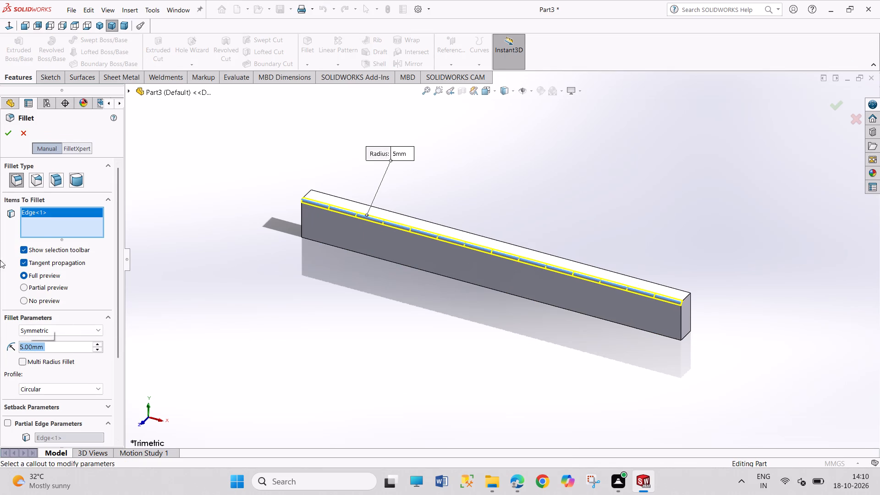
left_click(8, 135)
left_click_drag(292, 305, 352, 353)
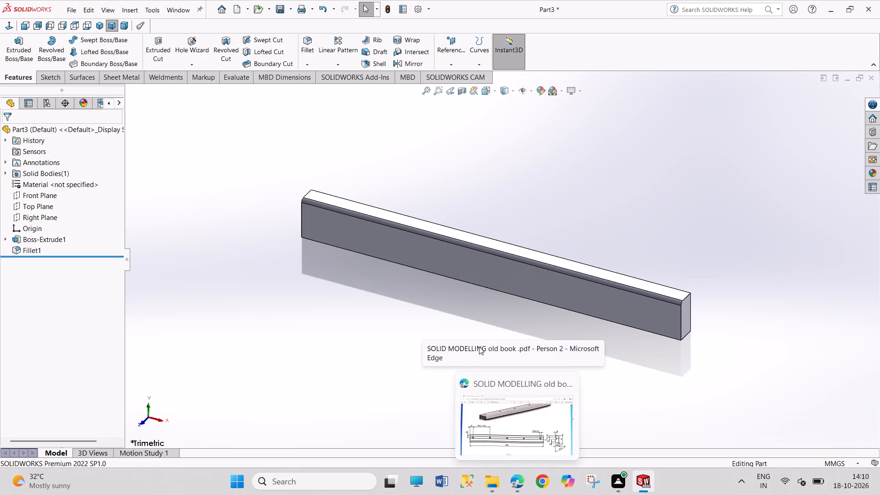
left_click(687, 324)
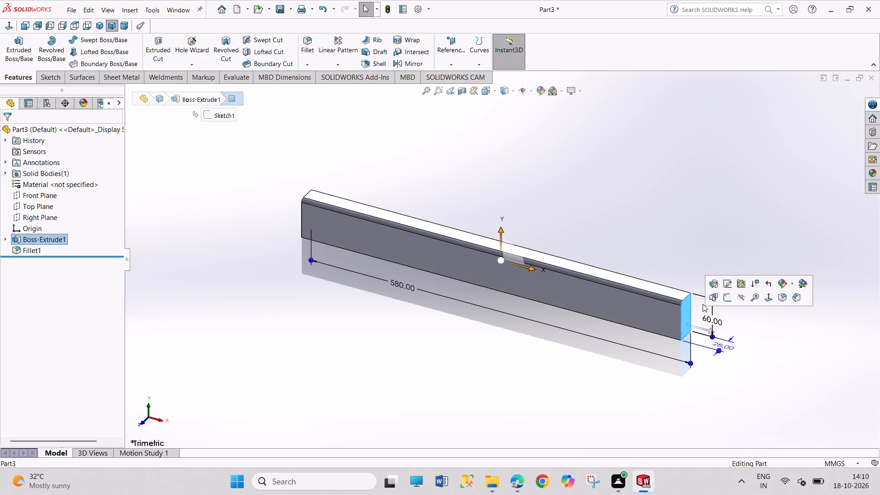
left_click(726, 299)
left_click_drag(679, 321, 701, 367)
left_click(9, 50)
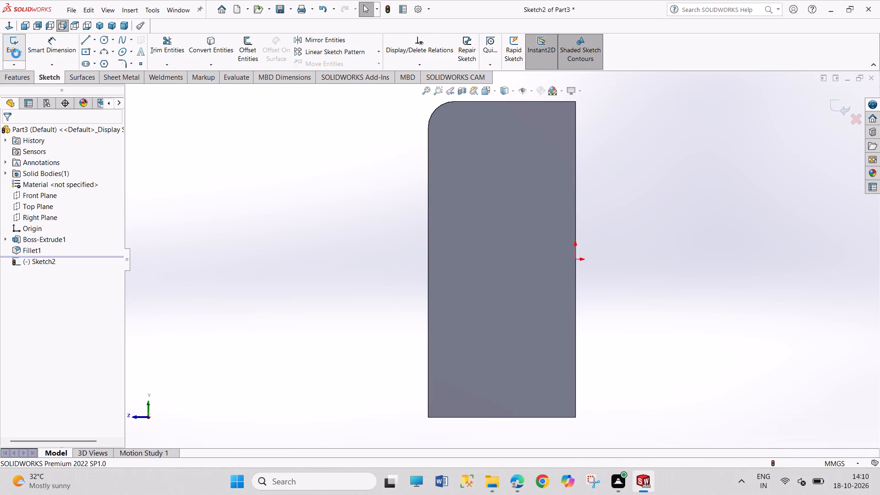
Sketch a center rectangle, about 7 mm wide and 13.5 mm high, on the bar's end face, centred on the edge opposite the fillet above the origin.
middle_click_drag(647, 212, 623, 220)
scroll(621, 220, "up", 6)
middle_click_drag(381, 339, 404, 355)
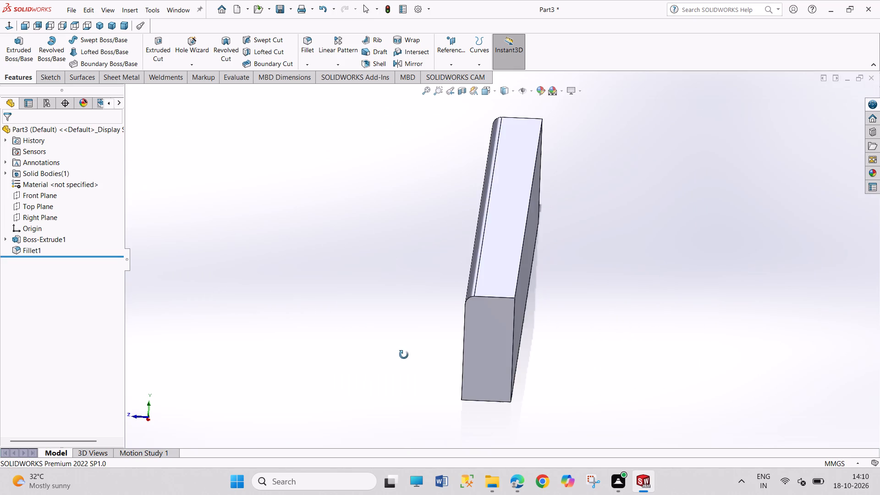
middle_click_drag(404, 355, 405, 355)
left_click(489, 356)
left_click(528, 327)
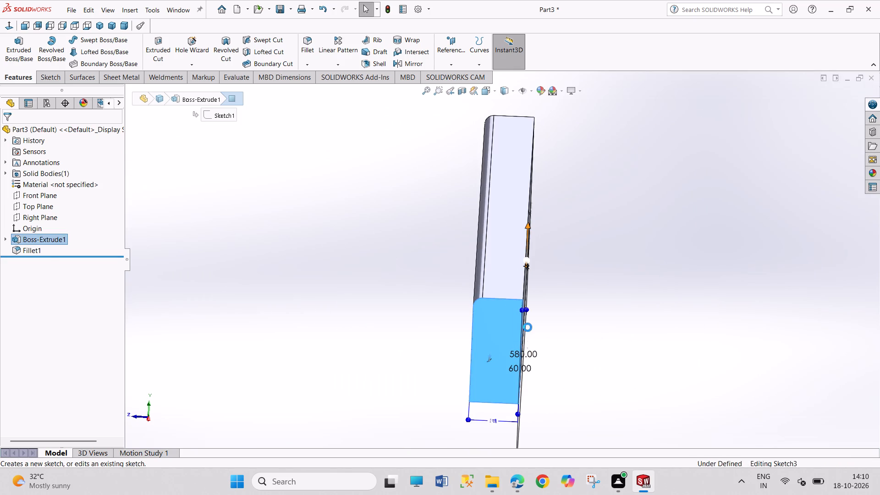
left_click_drag(670, 300, 672, 354)
scroll(665, 346, "up", 3)
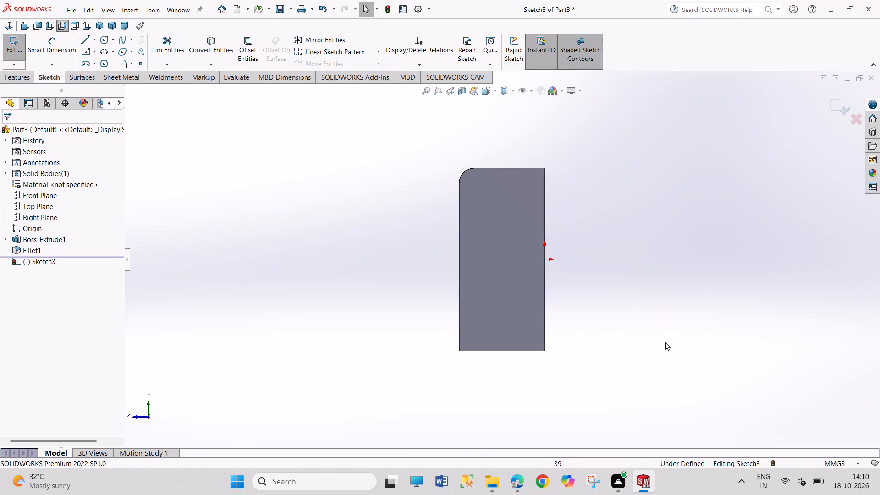
left_click(88, 53)
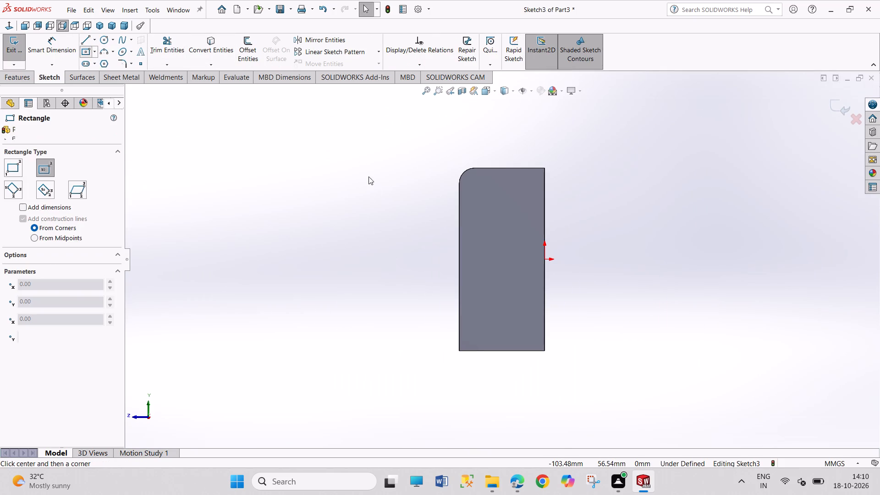
left_click(544, 220)
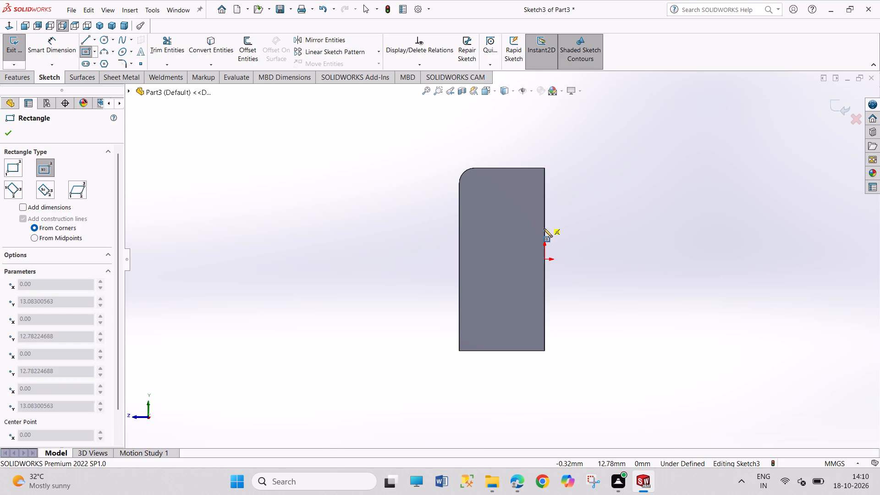
left_click(555, 240)
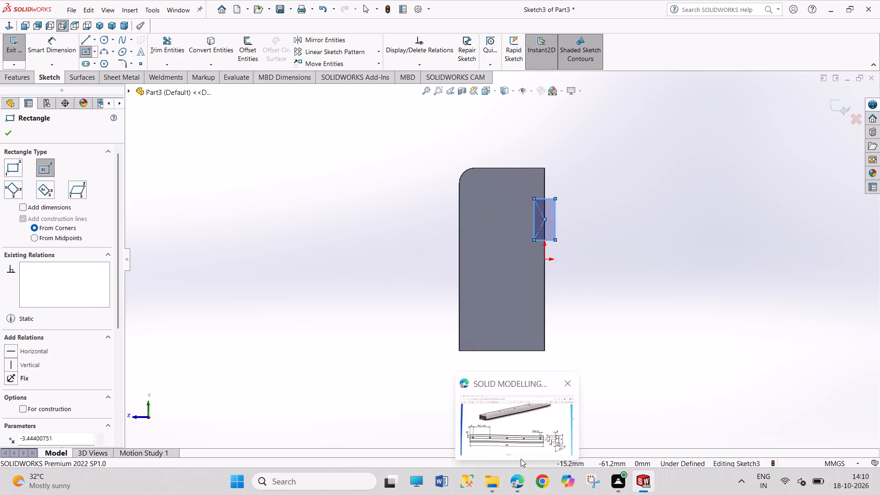
Dimension the end-face rectangle to 16 mm wide and 16 mm high.
right_click_drag(295, 426, 20, 425)
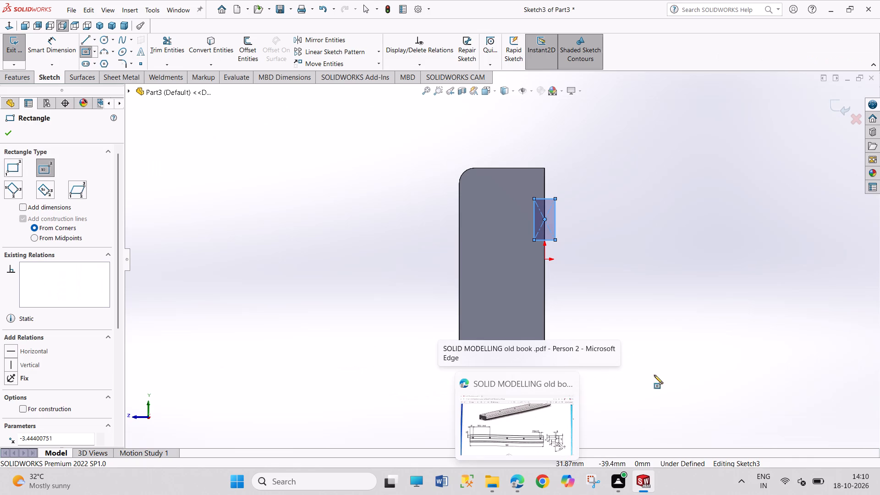
right_click_drag(683, 354, 668, 239)
left_click(546, 200)
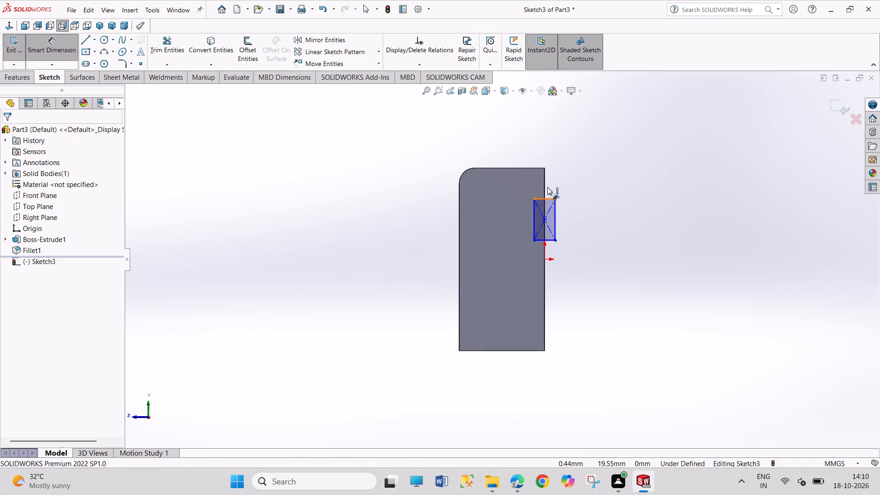
left_click(570, 143)
key("1")
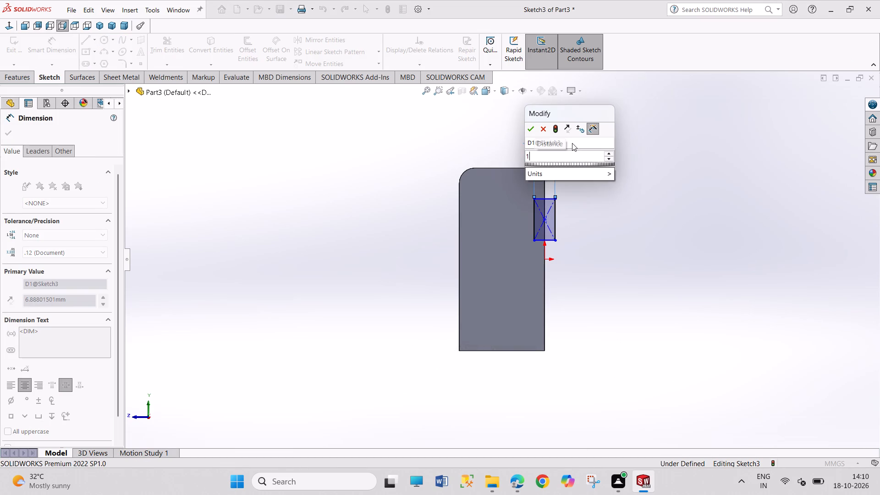
key("6")
key("Return")
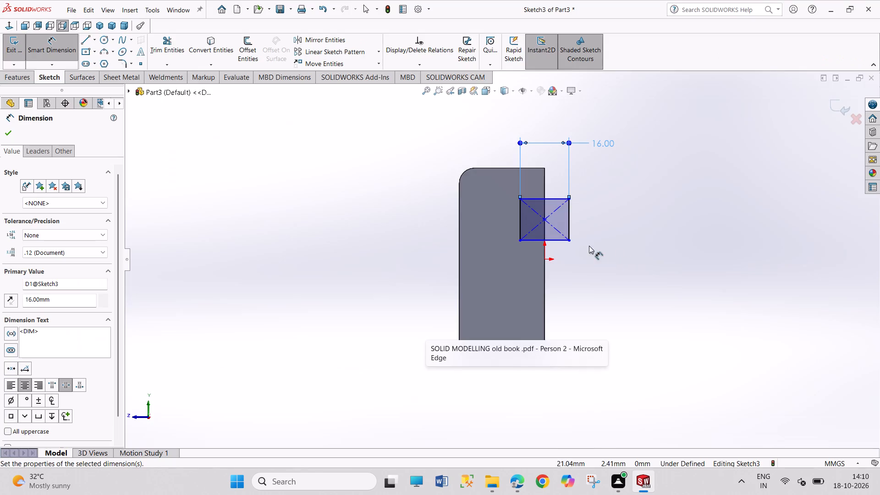
left_click(571, 228)
left_click(604, 225)
type("16")
key("Return")
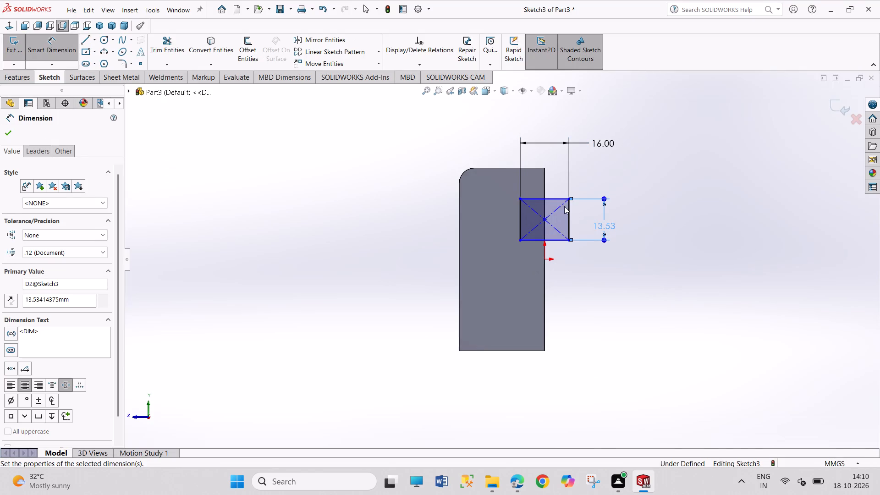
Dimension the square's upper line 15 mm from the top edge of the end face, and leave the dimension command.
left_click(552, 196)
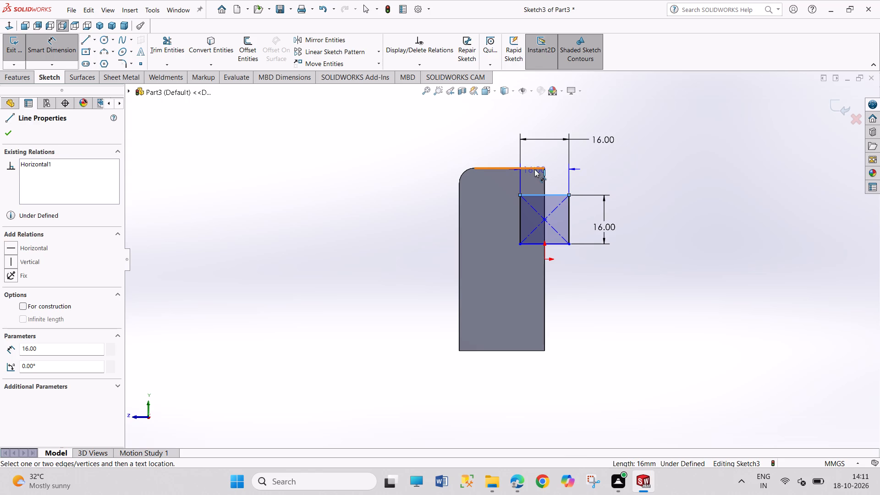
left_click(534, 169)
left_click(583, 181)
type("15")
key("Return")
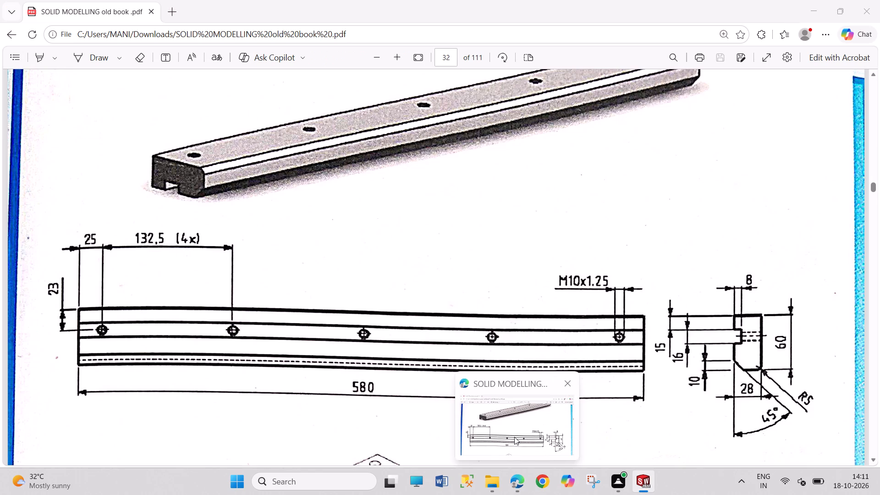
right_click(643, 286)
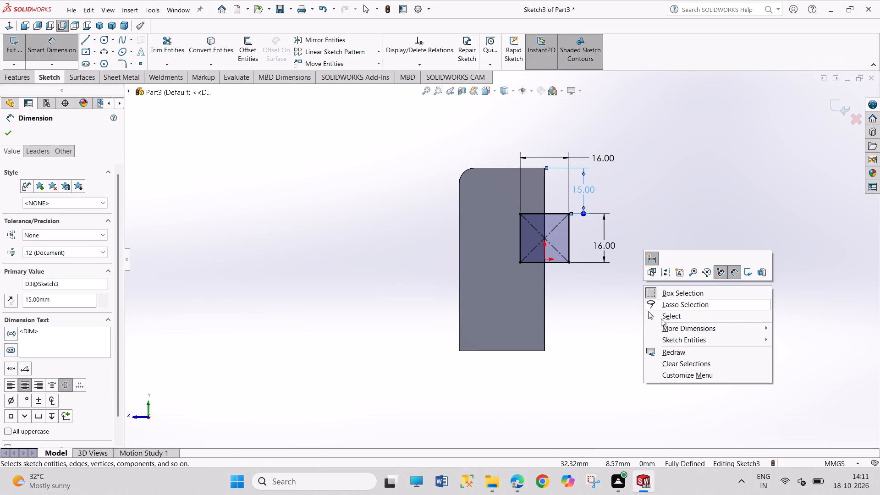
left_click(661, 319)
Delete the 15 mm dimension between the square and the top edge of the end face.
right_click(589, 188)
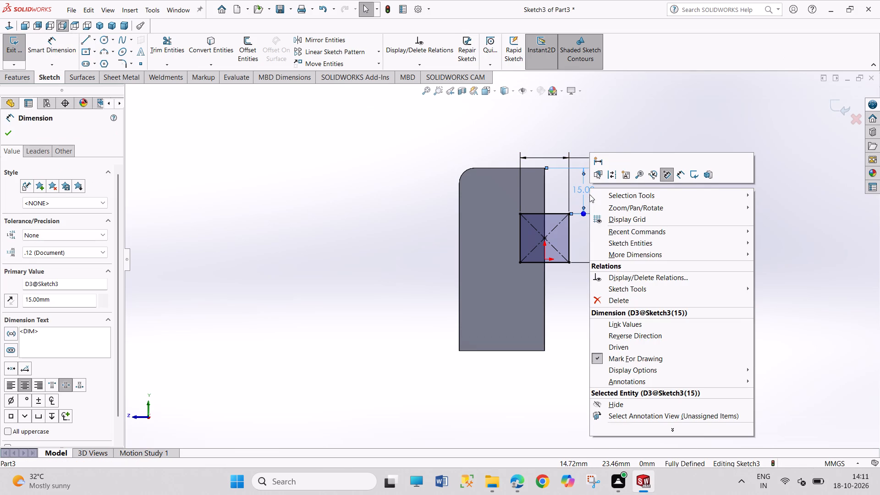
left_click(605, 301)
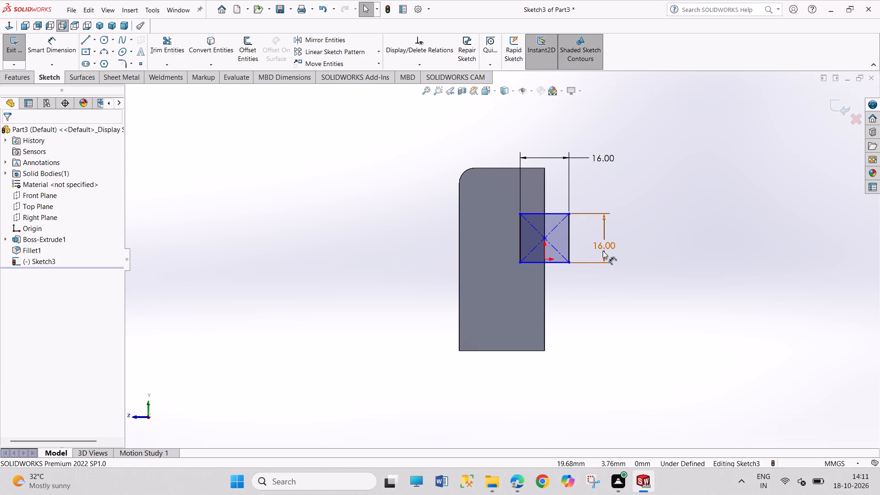
Dimension the square's lower line 15 mm from the bottom edge of the end face.
right_click_drag(587, 360, 588, 261)
left_click(537, 262)
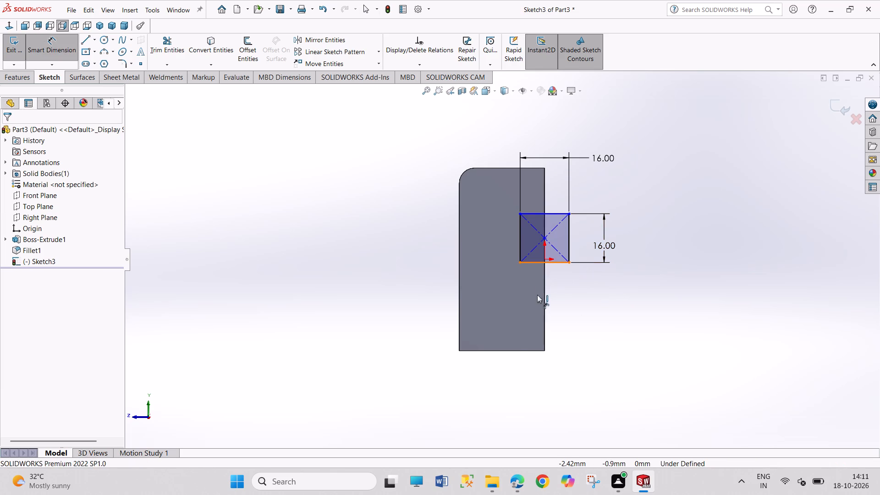
left_click(535, 350)
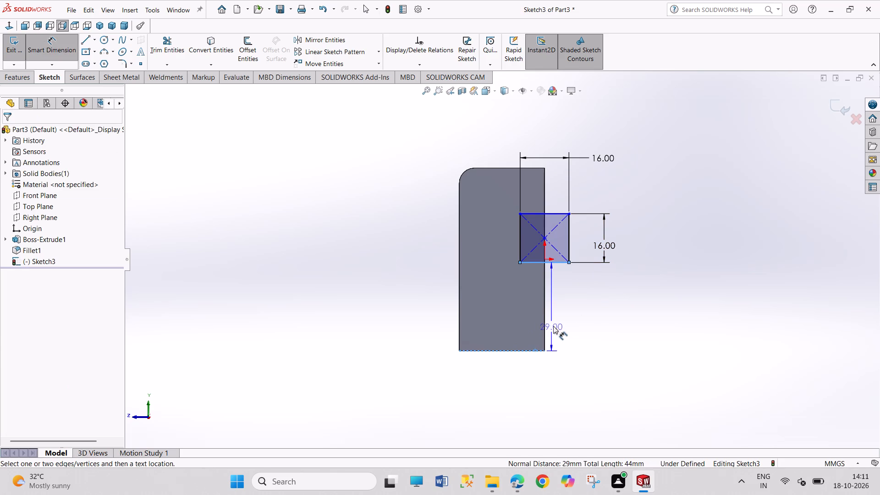
left_click(568, 325)
type("15")
key("Return")
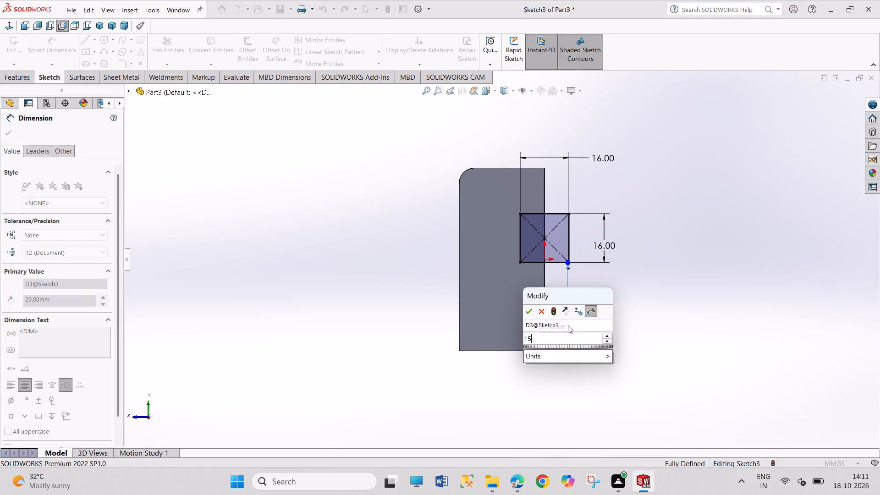
Leave the dimension command and cut-extrude the 16 mm square sketch Through All along the rail to form the groove.
right_click(657, 335)
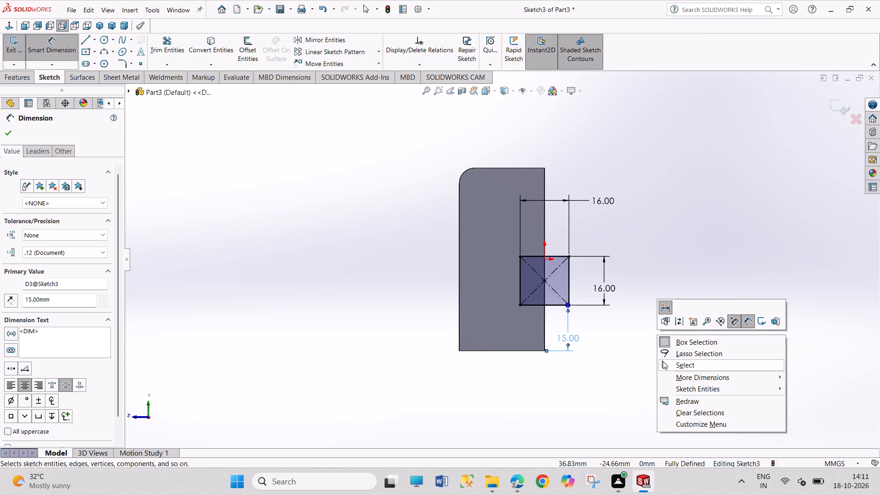
left_click(663, 361)
left_click(16, 46)
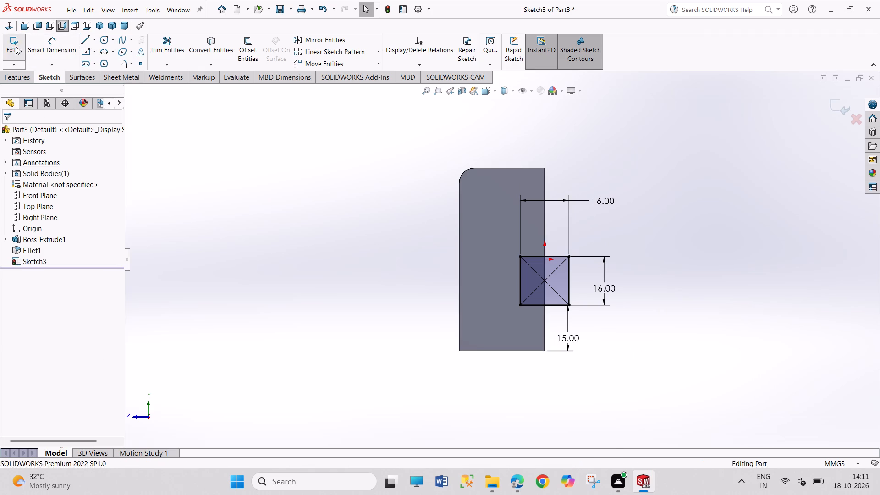
left_click(153, 49)
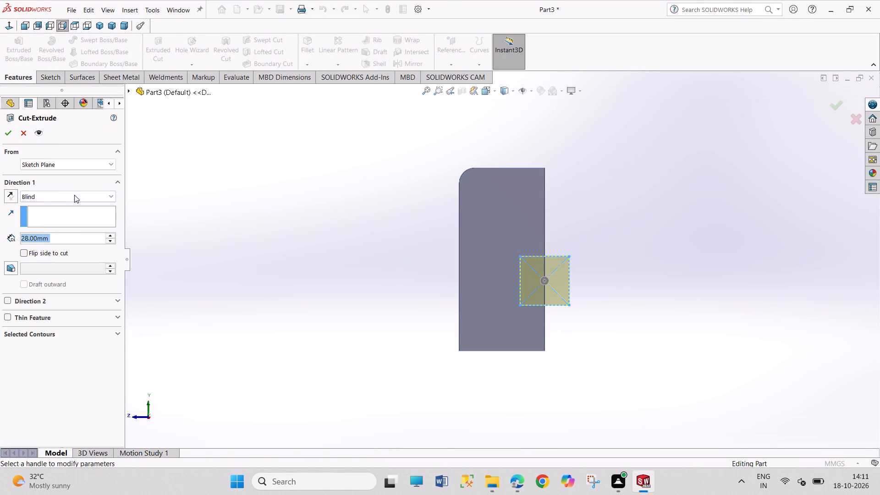
left_click(75, 195)
left_click(75, 214)
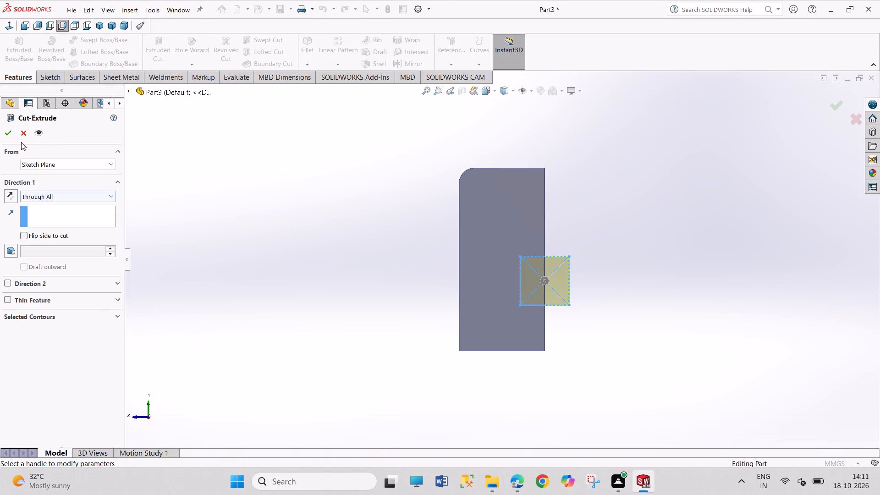
left_click(11, 132)
left_click_drag(176, 220, 226, 302)
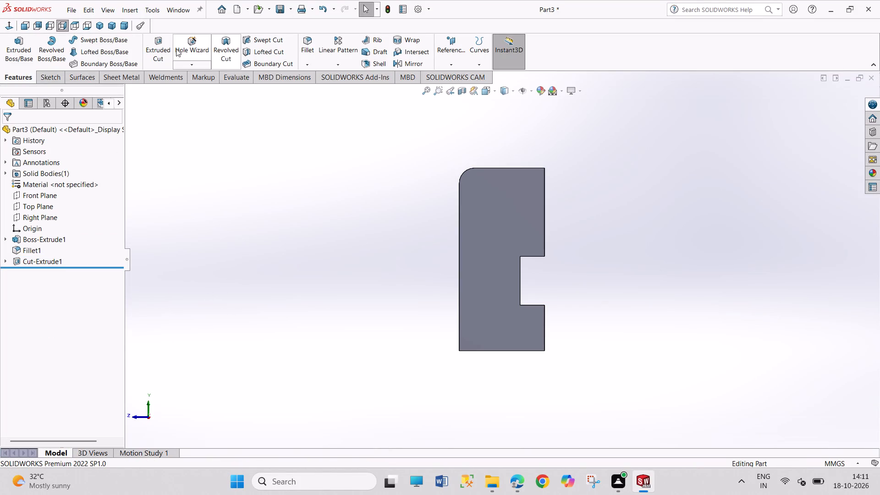
Chamfer the rail's long upper edge on the groove side, opposite the fillet, 10 mm at 45 degrees.
left_click(99, 23)
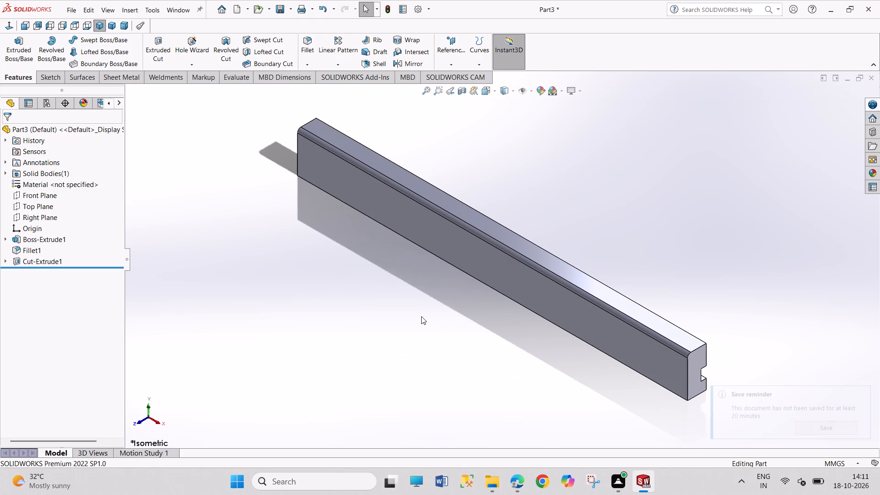
middle_click_drag(458, 304, 481, 171)
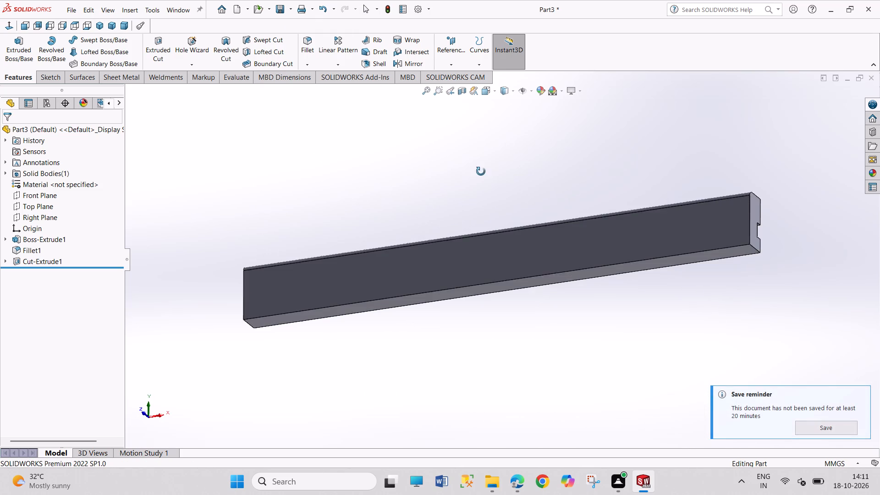
middle_click_drag(481, 171, 481, 170)
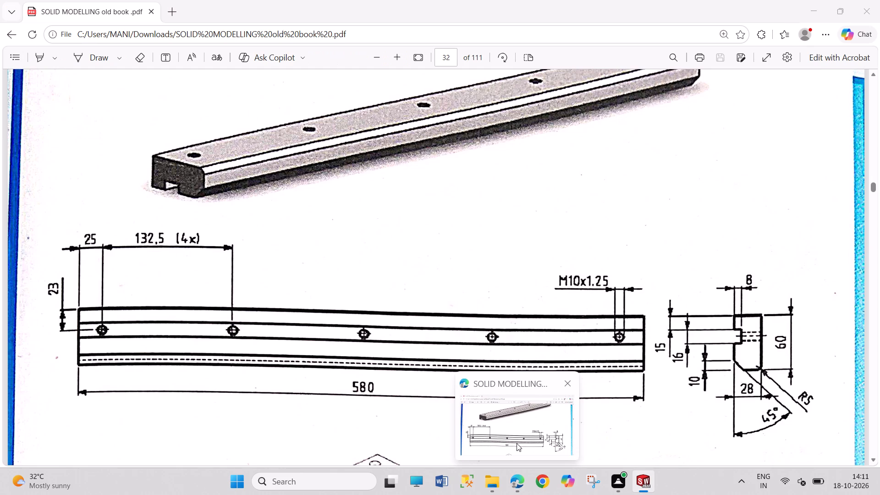
scroll(280, 368, "up", 1)
middle_click_drag(282, 369, 287, 365)
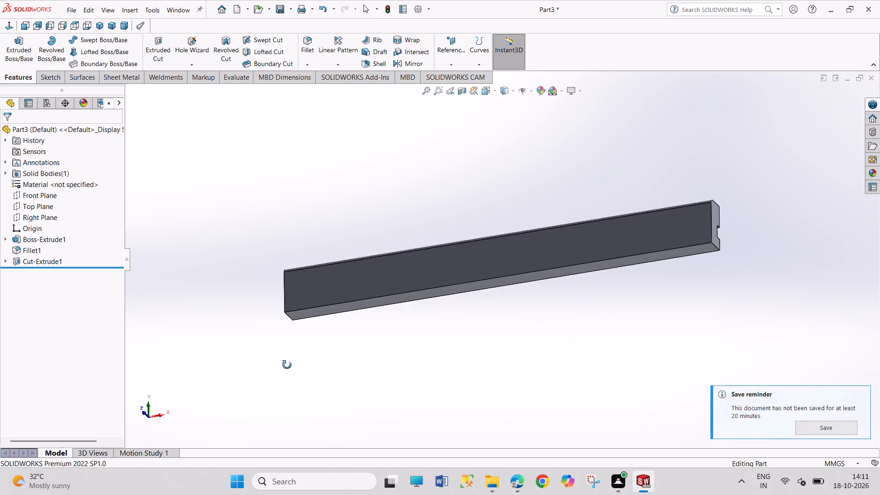
middle_click_drag(287, 365, 395, 341)
scroll(571, 268, "down", 2)
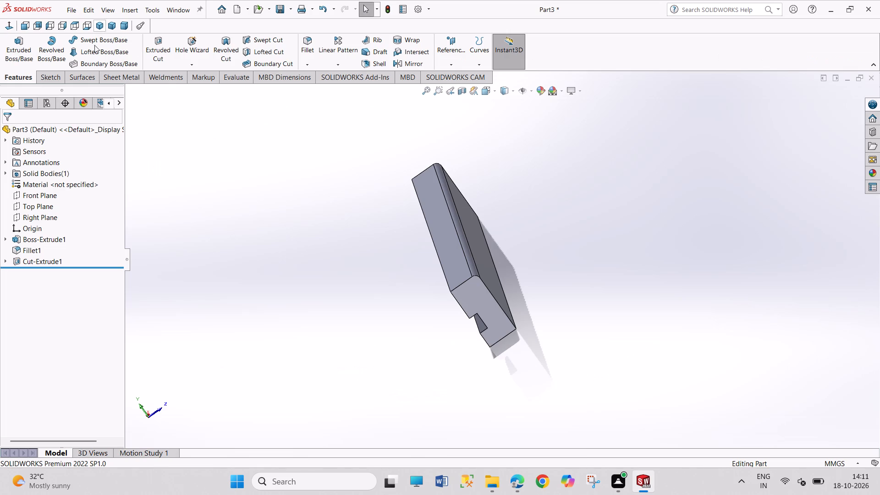
left_click(180, 66)
left_click(306, 88)
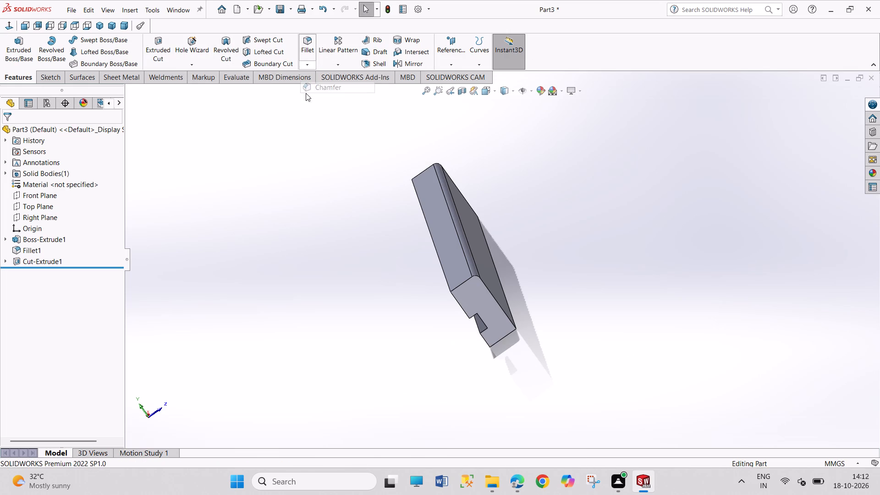
left_click(434, 247)
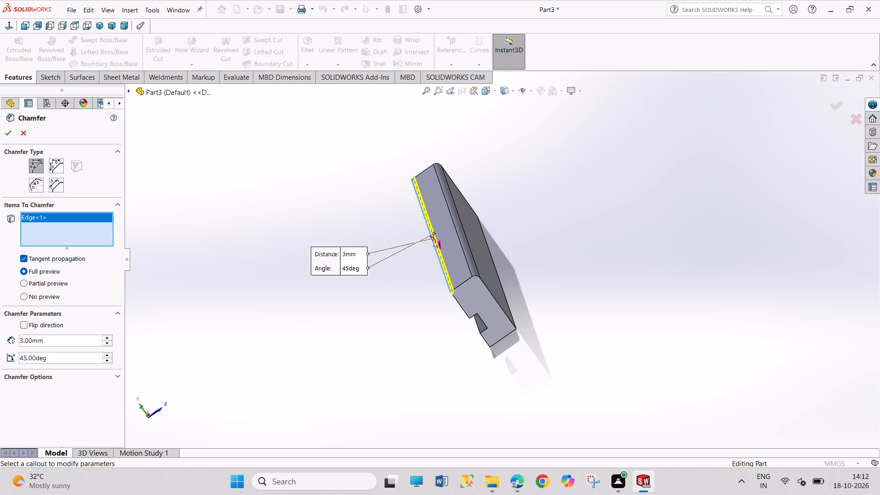
double_click(65, 341)
type("10")
key("Return")
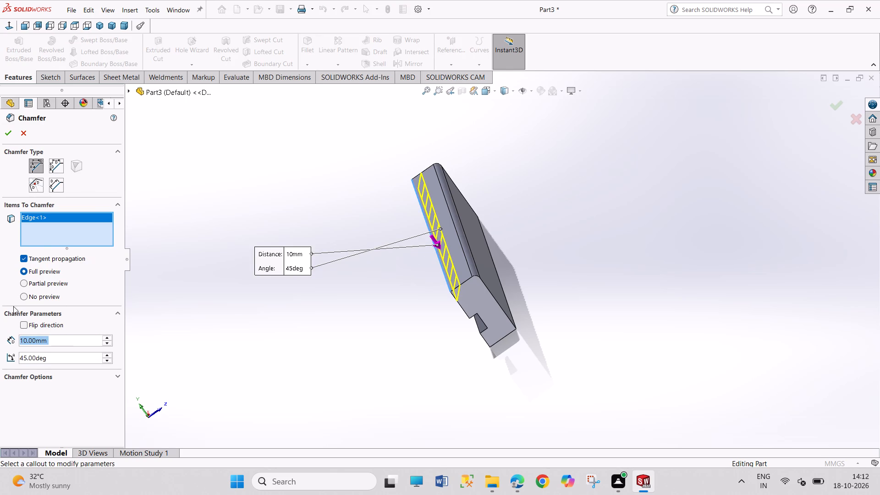
left_click(8, 132)
left_click_drag(294, 180, 333, 224)
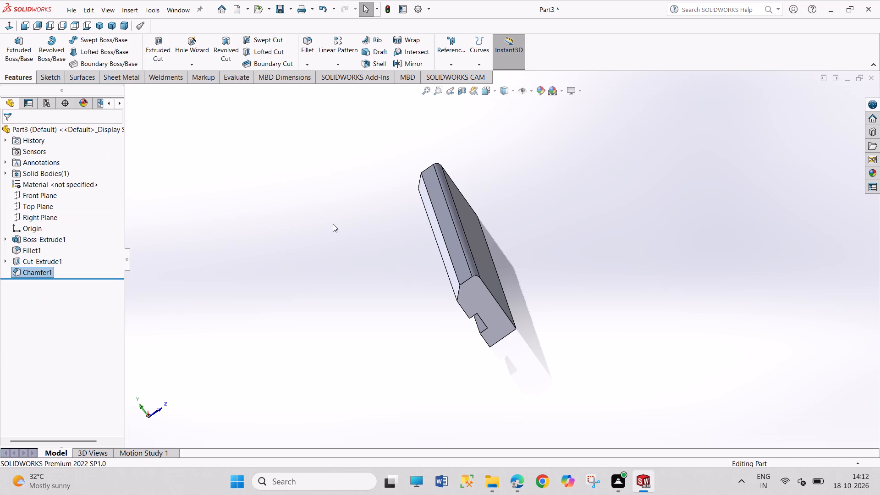
left_click_drag(333, 224, 342, 234)
On the rail's large flat face opposite the groove, sketch a circle about 22 mm in diameter near the left end.
middle_click_drag(401, 307, 396, 302)
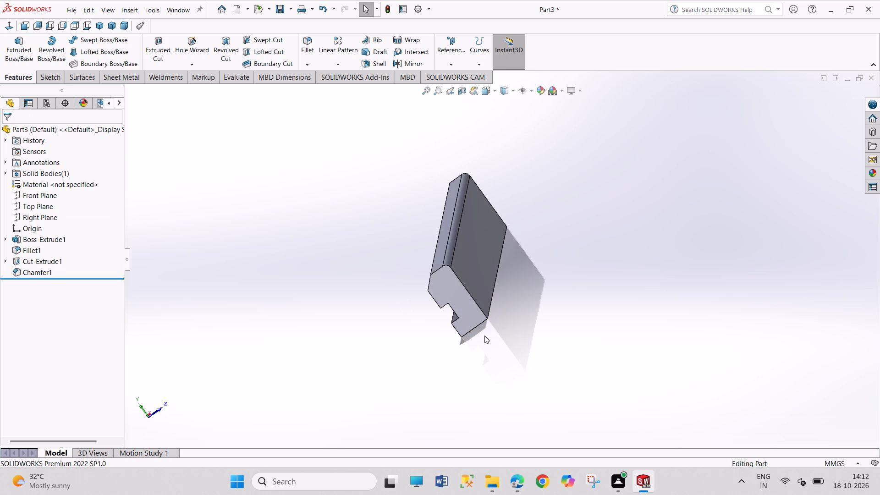
middle_click_drag(466, 329, 442, 276)
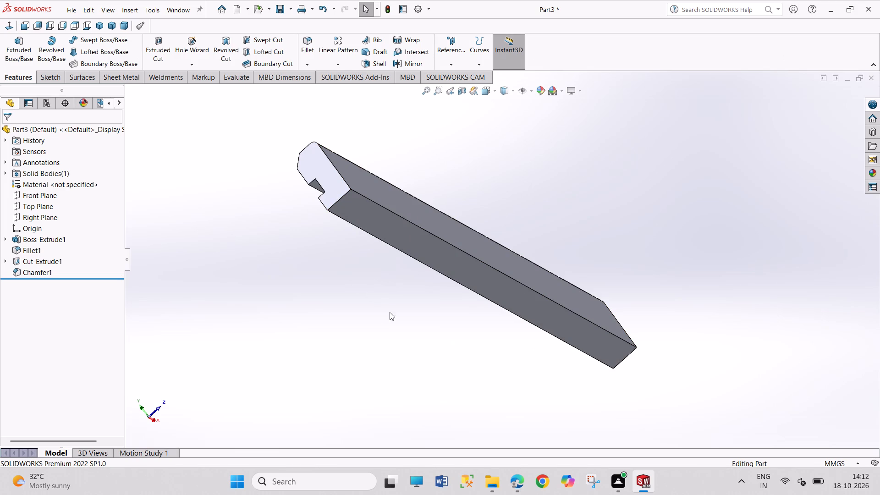
middle_click_drag(388, 290, 415, 305)
middle_click_drag(506, 298, 495, 301)
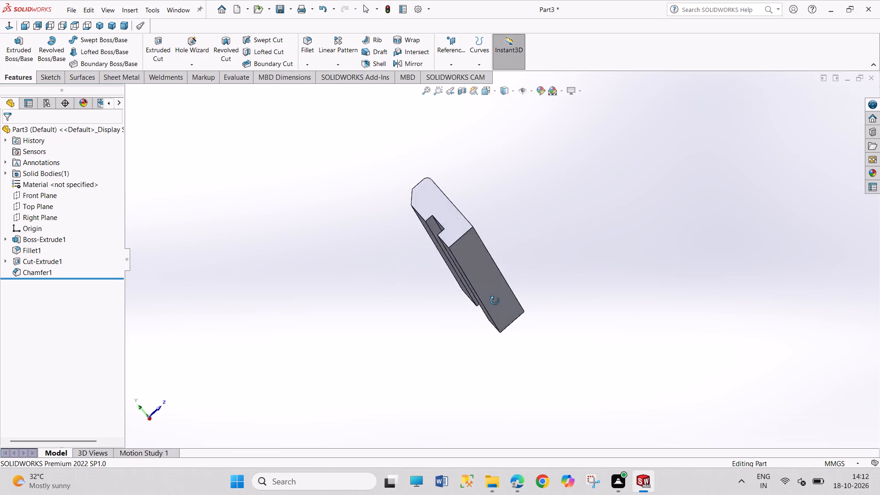
middle_click_drag(495, 301, 487, 330)
left_click(480, 254)
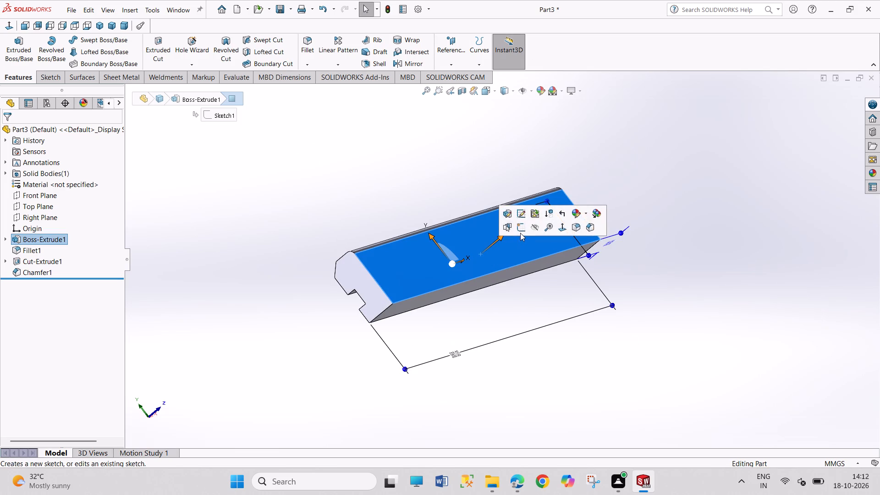
left_click(520, 232)
left_click_drag(595, 368, 622, 418)
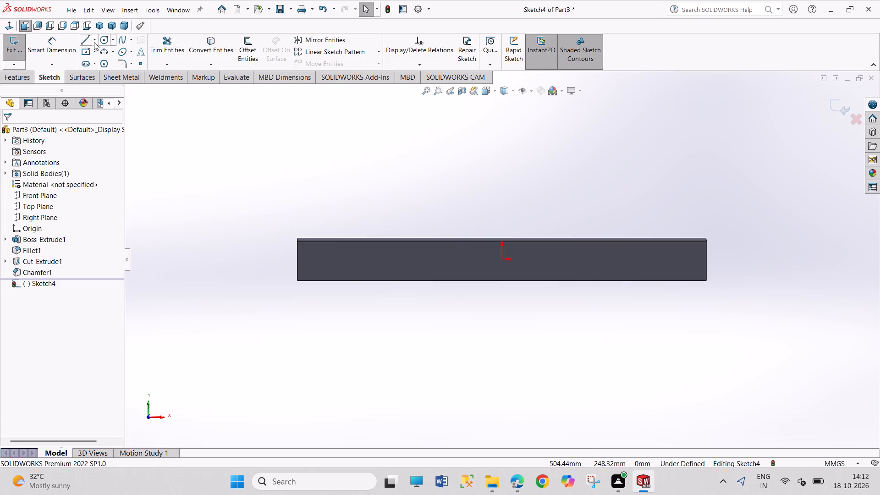
left_click(103, 39)
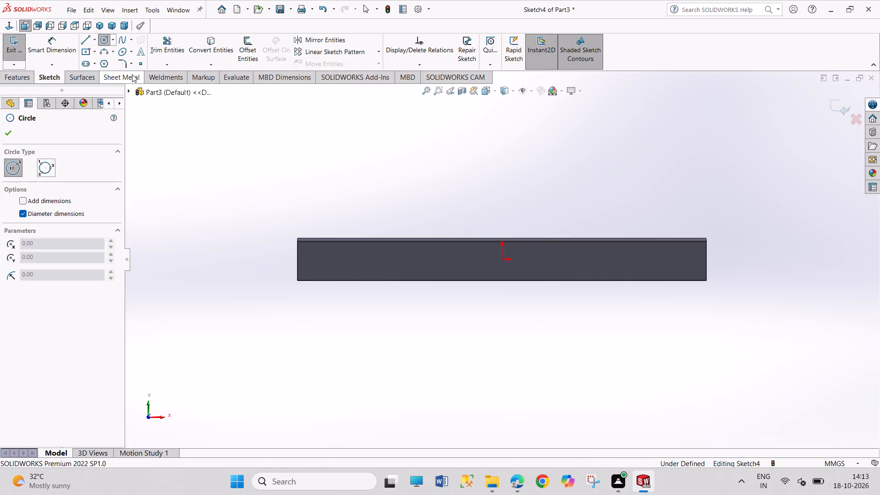
left_click(329, 264)
left_click(333, 271)
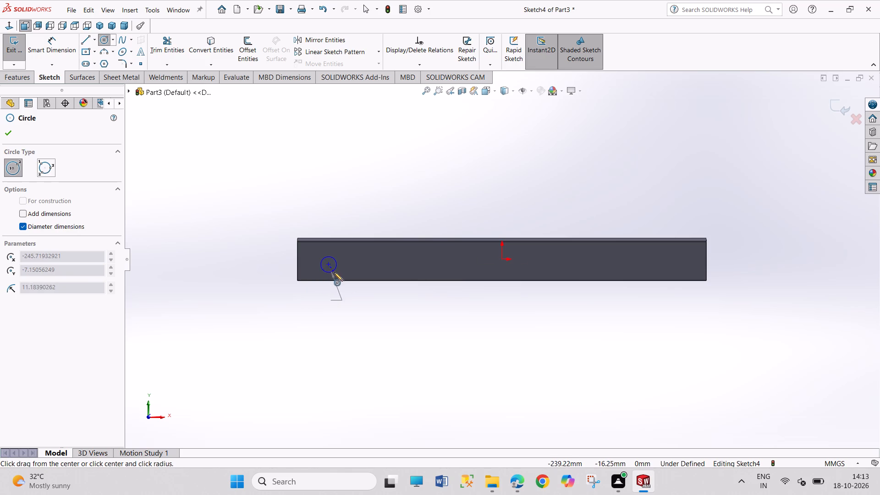
right_click(360, 311)
left_click(374, 319)
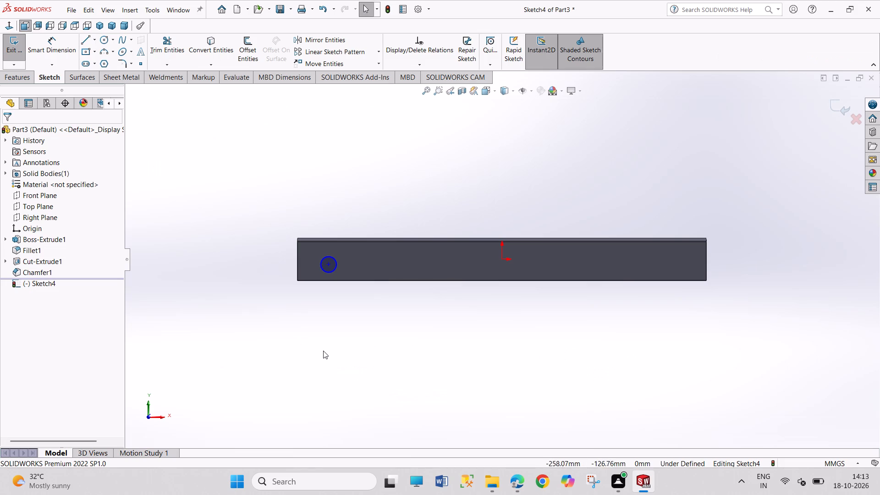
Dimension the circle's diameter to 10 mm and leave the dimension command.
right_click_drag(323, 351, 329, 268)
left_click(338, 260)
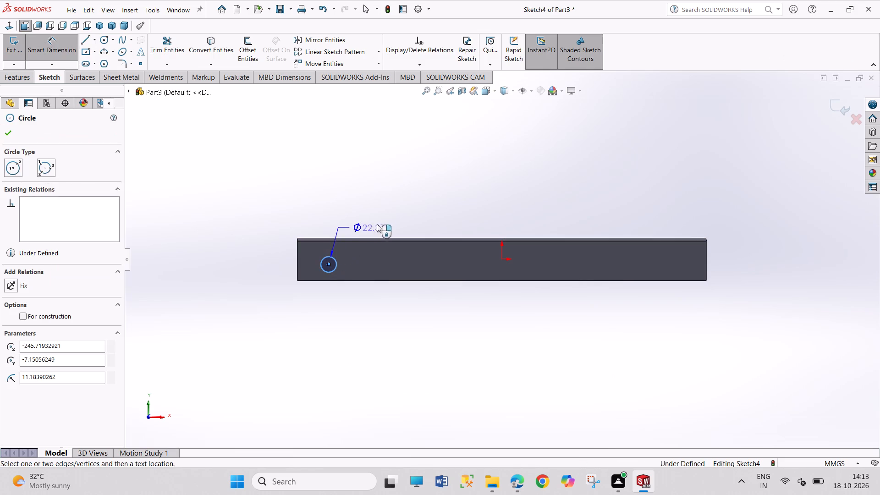
left_click(384, 216)
type("10")
key("Return")
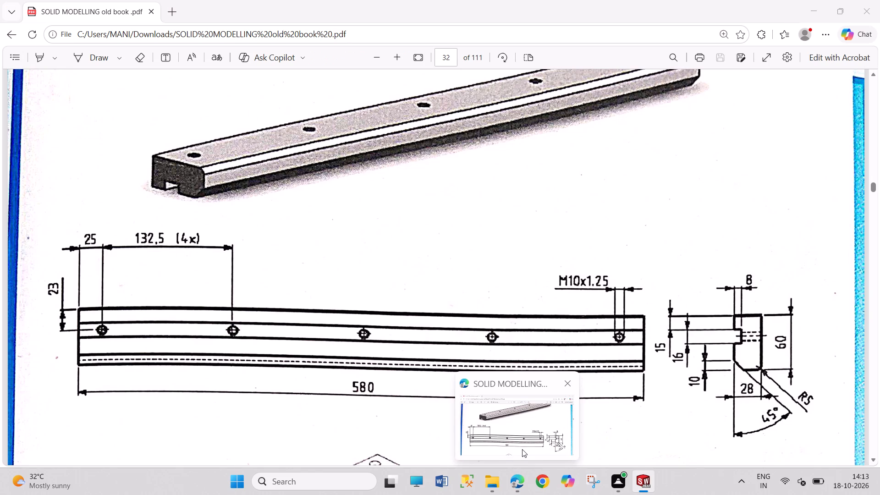
right_click(394, 359)
left_click(413, 393)
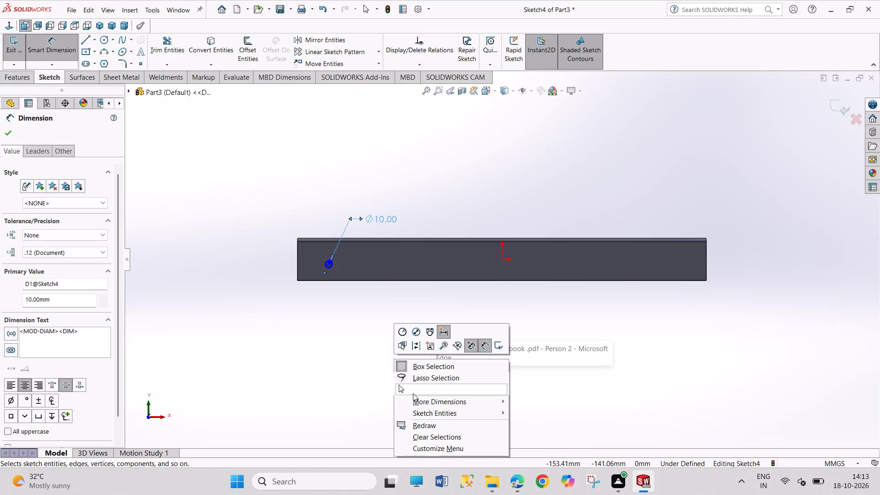
Multiply the circle's diameter by 1.25 to make it 12.5 mm.
double_click(393, 218)
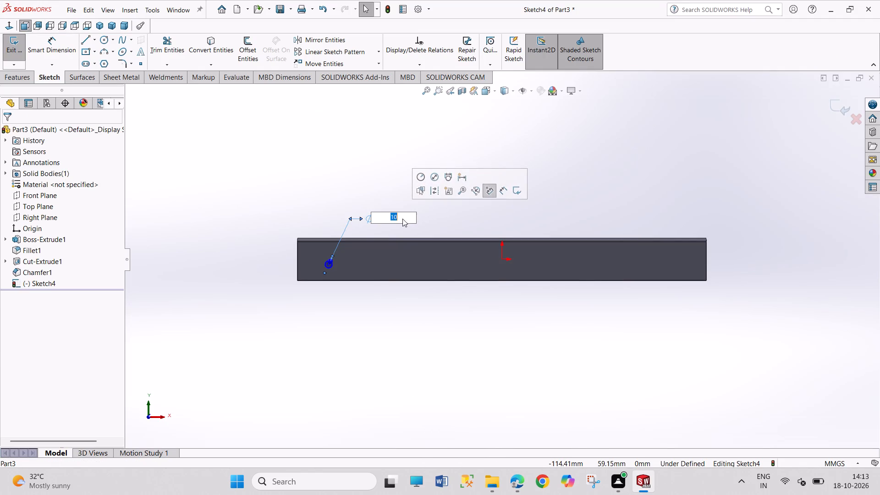
left_click(402, 219)
type("*1.25")
key("Return")
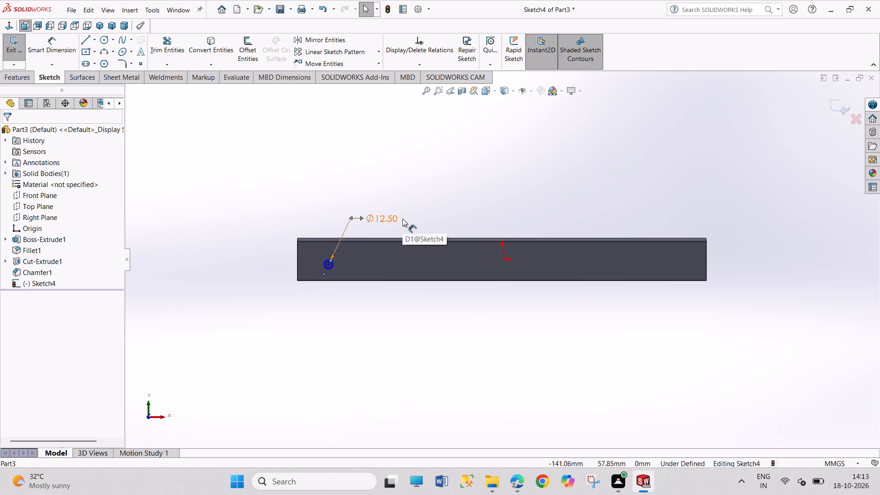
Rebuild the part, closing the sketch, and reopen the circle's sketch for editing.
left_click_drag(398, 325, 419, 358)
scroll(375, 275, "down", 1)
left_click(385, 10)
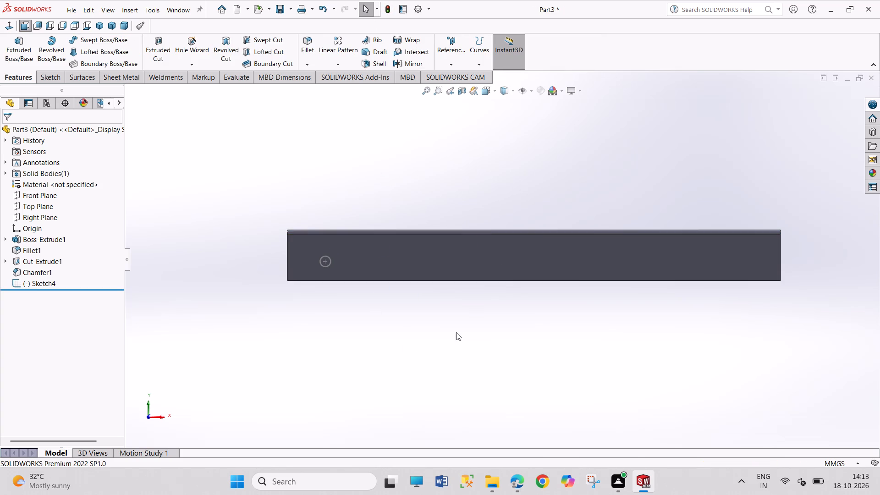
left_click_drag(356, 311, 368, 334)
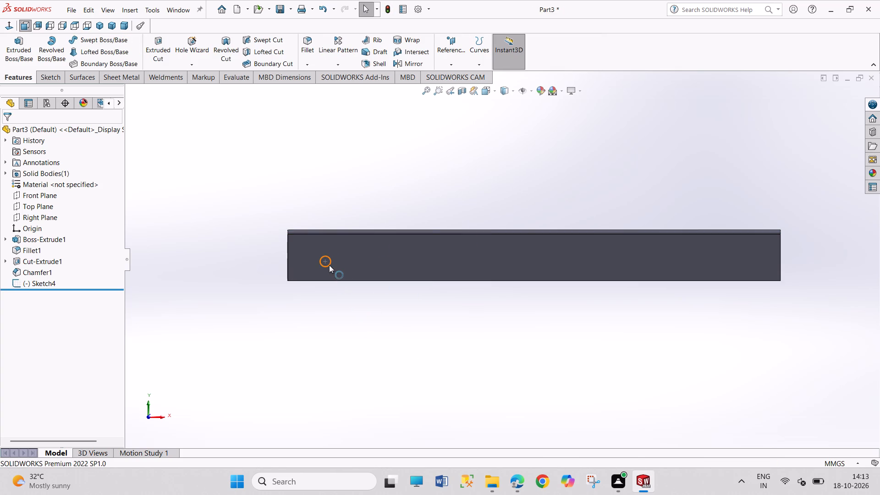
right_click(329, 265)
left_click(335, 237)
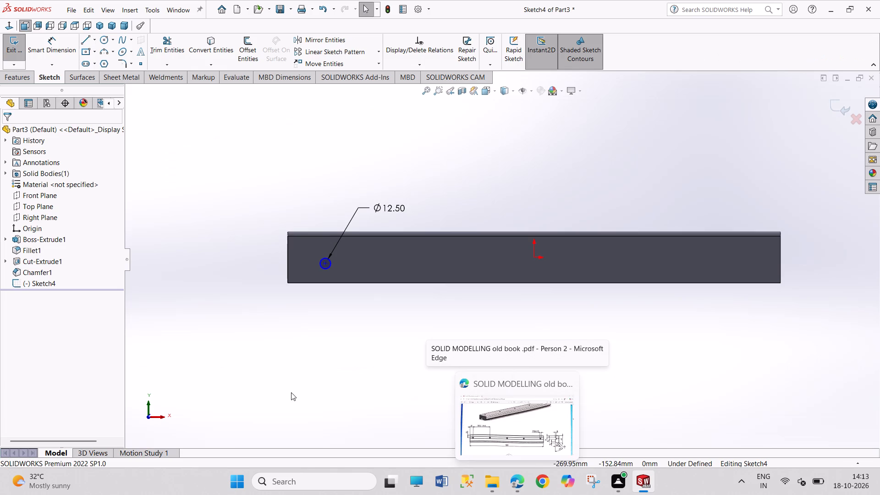
Dimension the circle's centre 25 mm from the left end edge of the rail.
right_click_drag(274, 401, 276, 288)
left_click(327, 264)
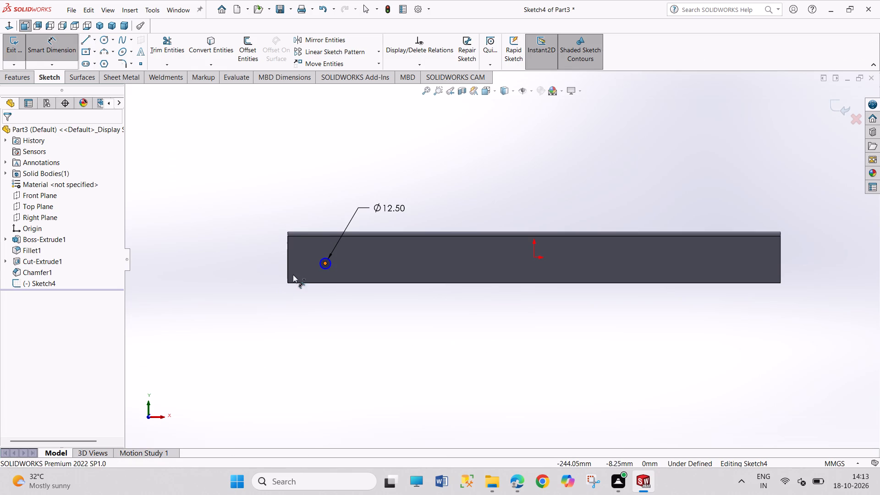
left_click(289, 270)
left_click(300, 321)
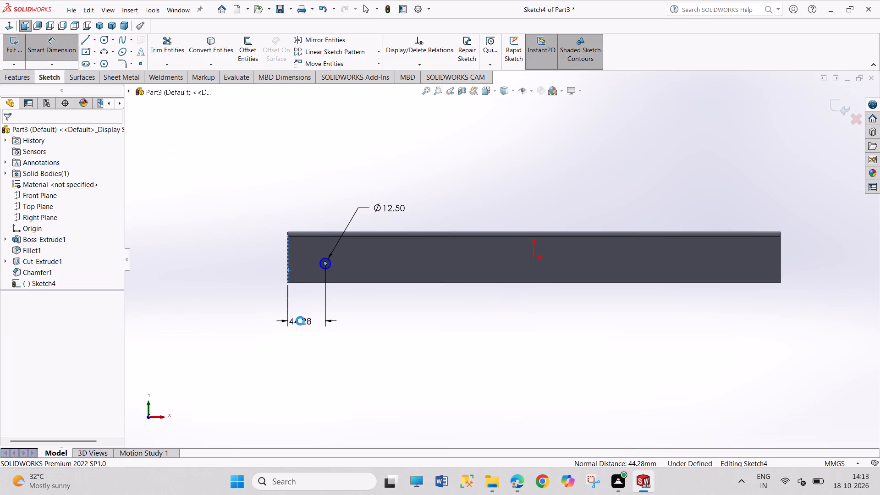
type("25")
key("Return")
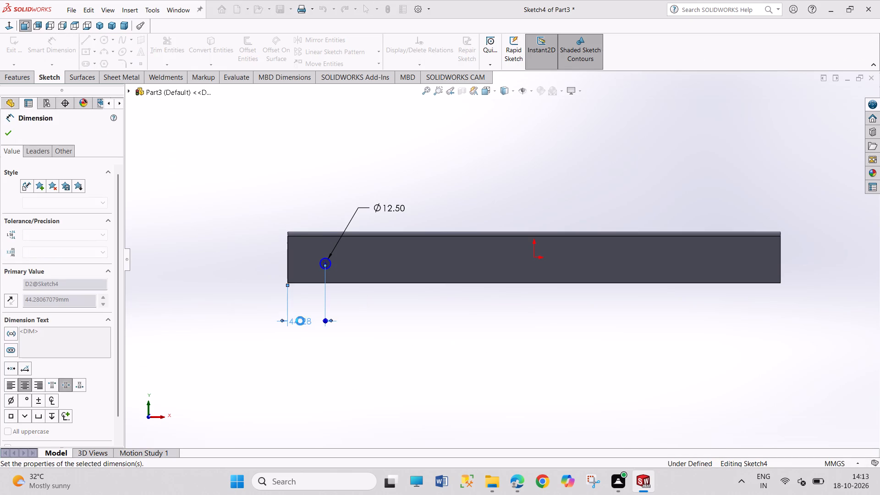
right_click(344, 325)
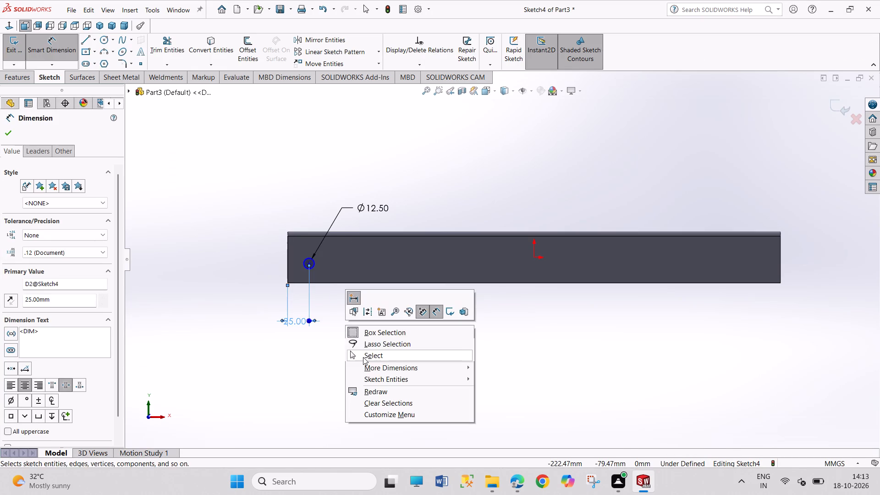
Dimension the circle's centre 23 mm from the rail's lower long edge and leave the dimension command.
left_click(363, 357)
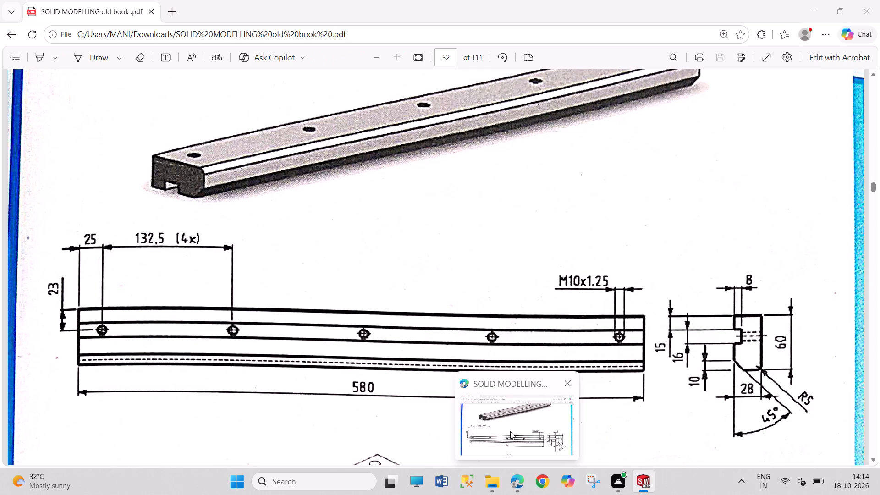
right_click_drag(300, 394, 323, 289)
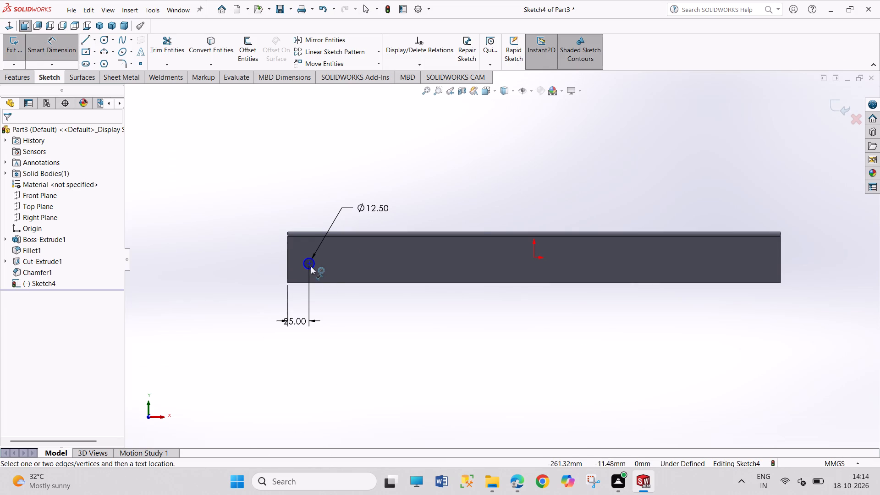
left_click(310, 265)
left_click(315, 281)
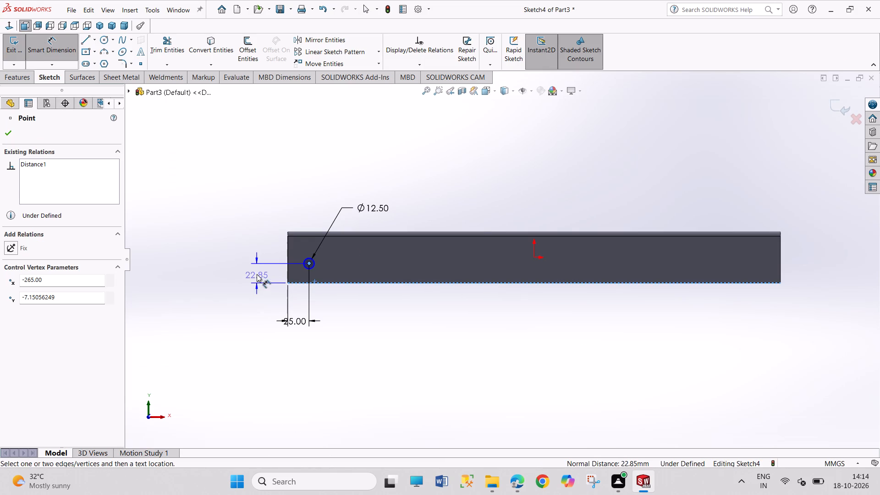
left_click(257, 274)
type("23")
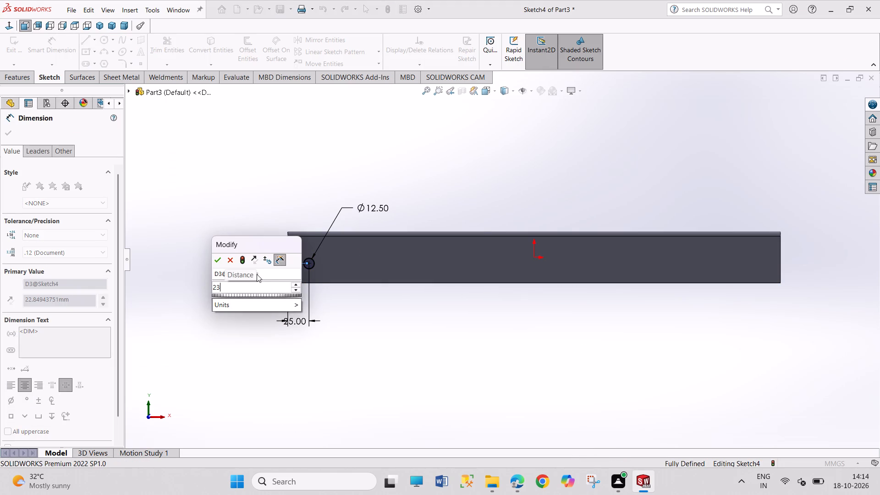
key("Return")
right_click(396, 424)
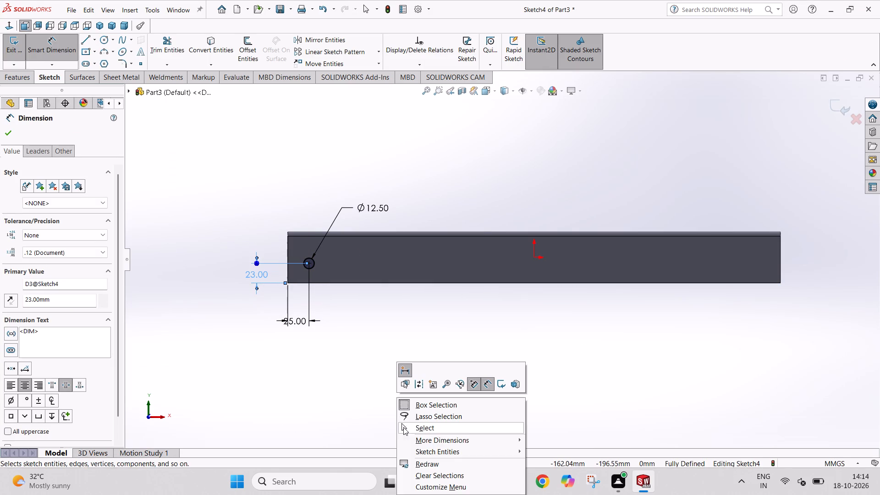
left_click(414, 429)
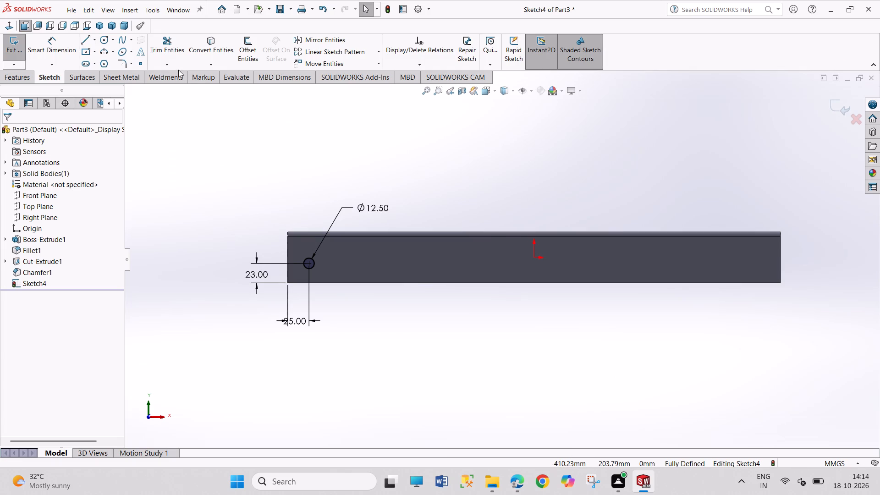
Create a linear sketch pattern of the circle along the X-axis with 5 instances spaced 132.5 mm apart.
left_click(367, 53)
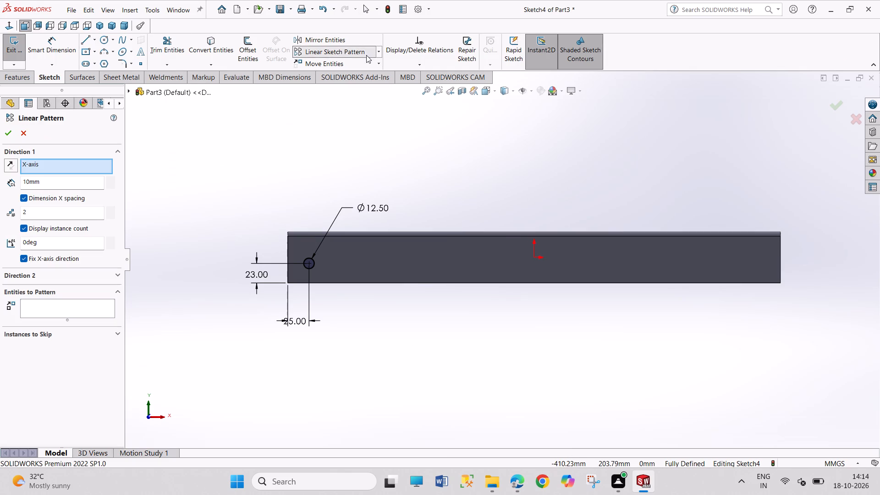
left_click(107, 302)
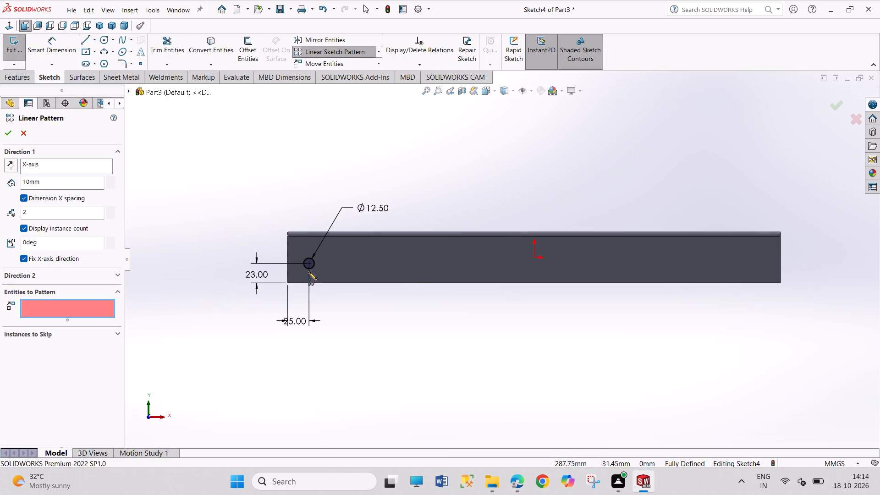
left_click(310, 267)
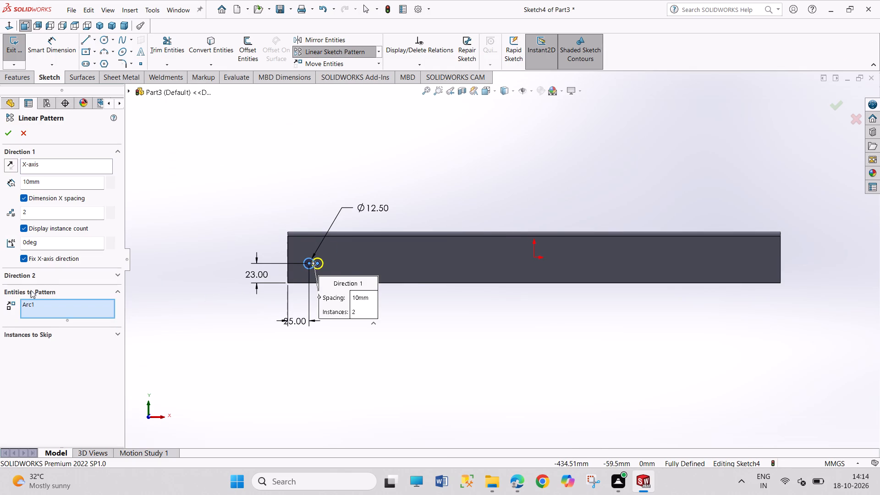
double_click(43, 215)
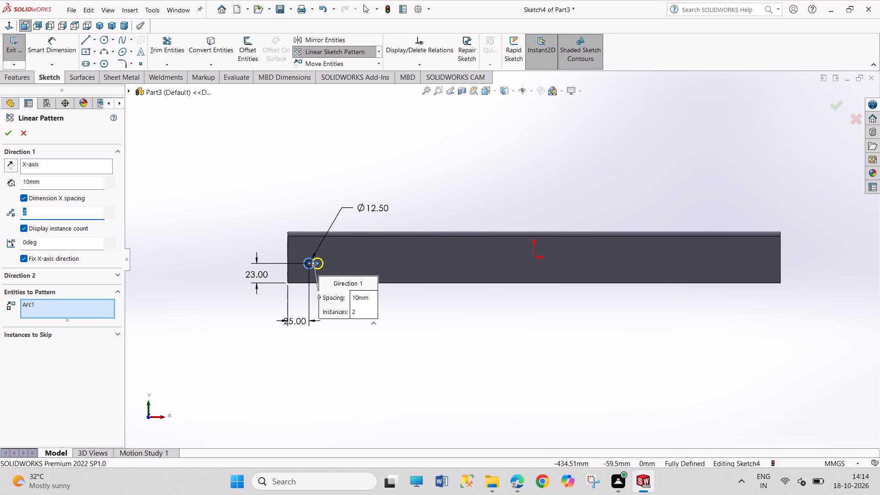
double_click(49, 185)
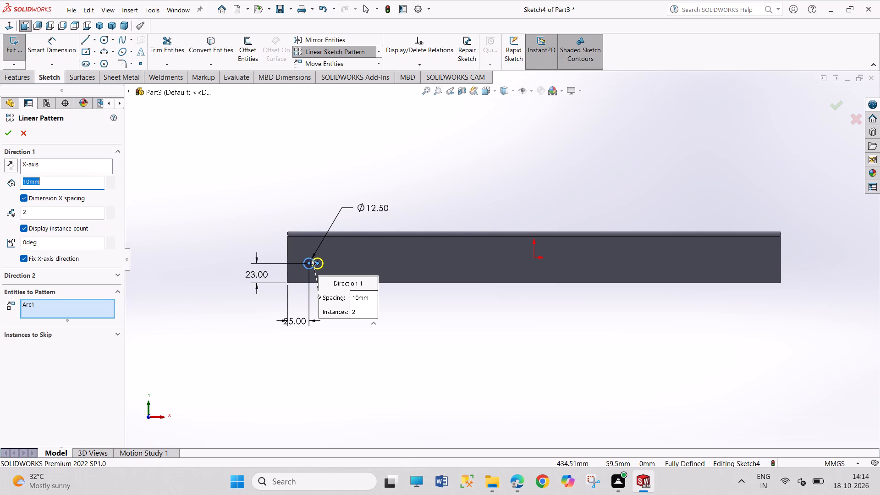
type("132")
key("period")
key("5")
double_click(62, 214)
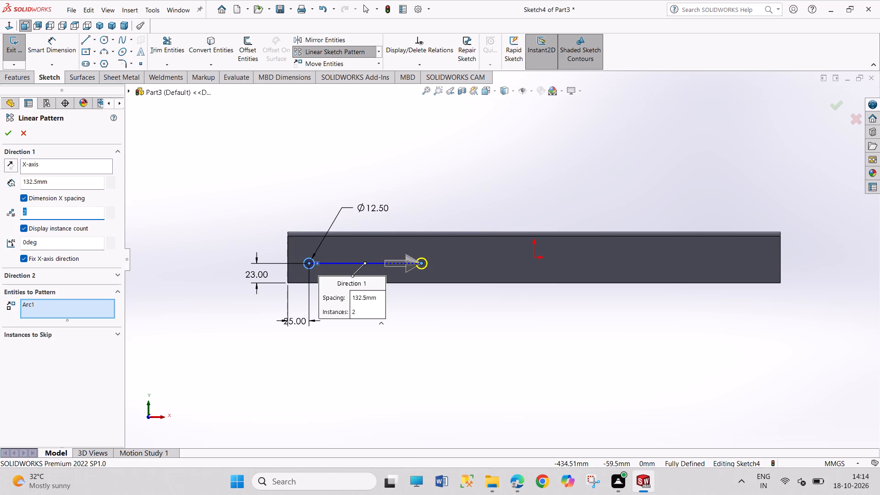
key("5")
key("Return")
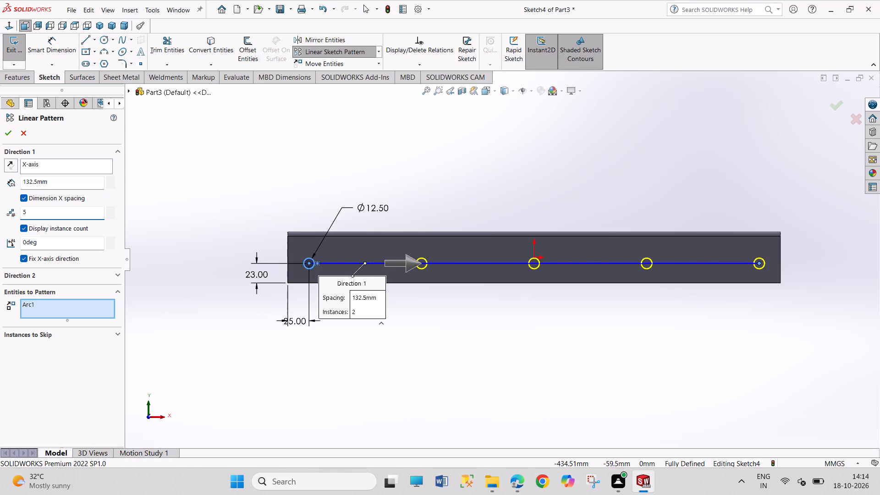
left_click(12, 135)
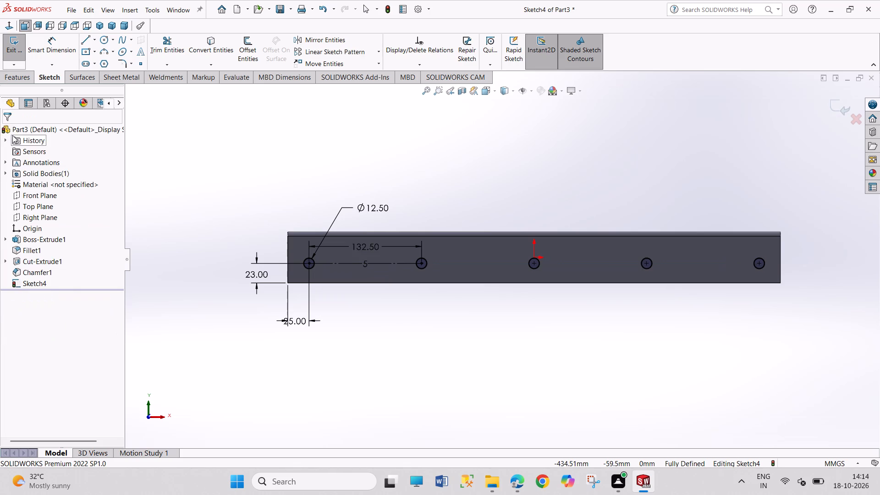
Close the sketch and cut all five patterned circles through the rail with an Extruded Cut set to Through All.
left_click(16, 43)
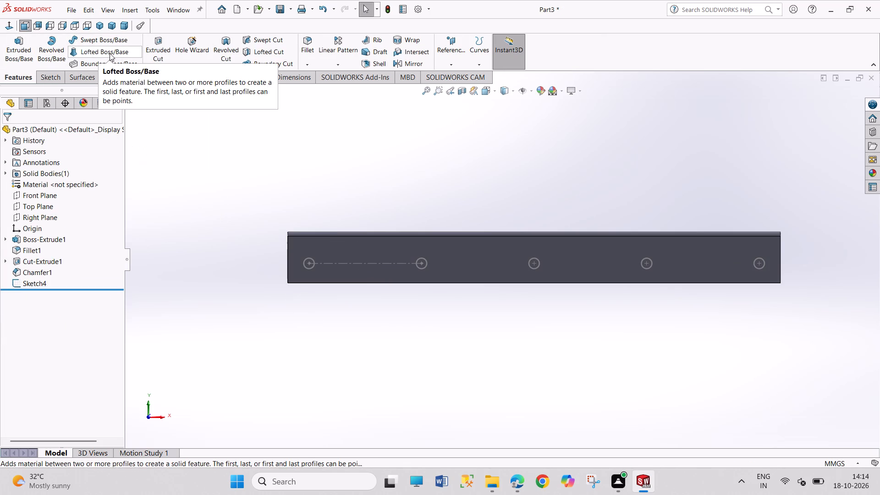
left_click(167, 48)
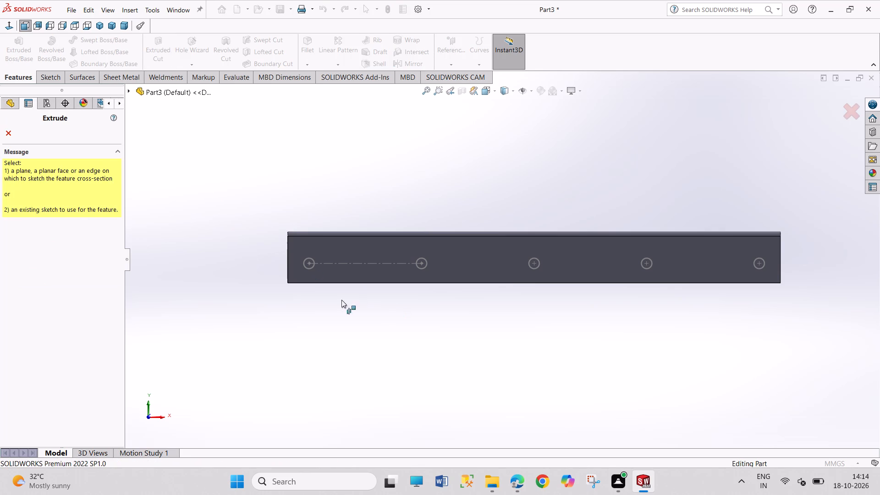
left_click(418, 267)
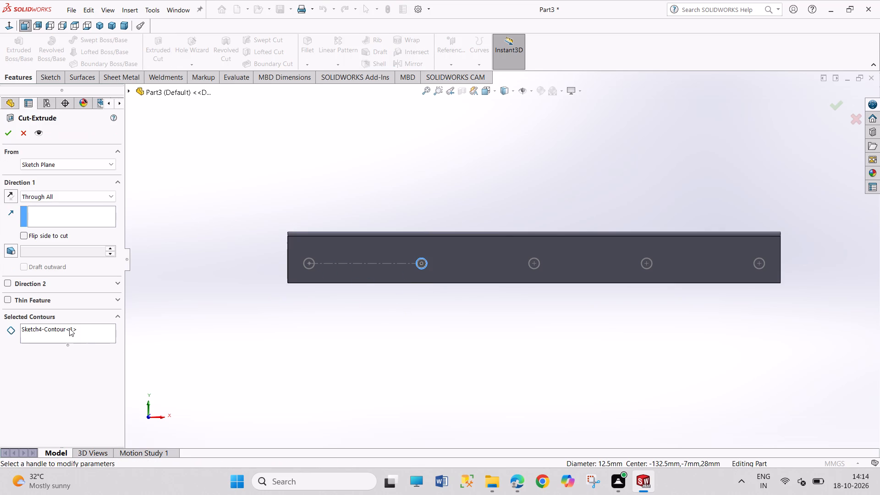
right_click(69, 328)
left_click(101, 338)
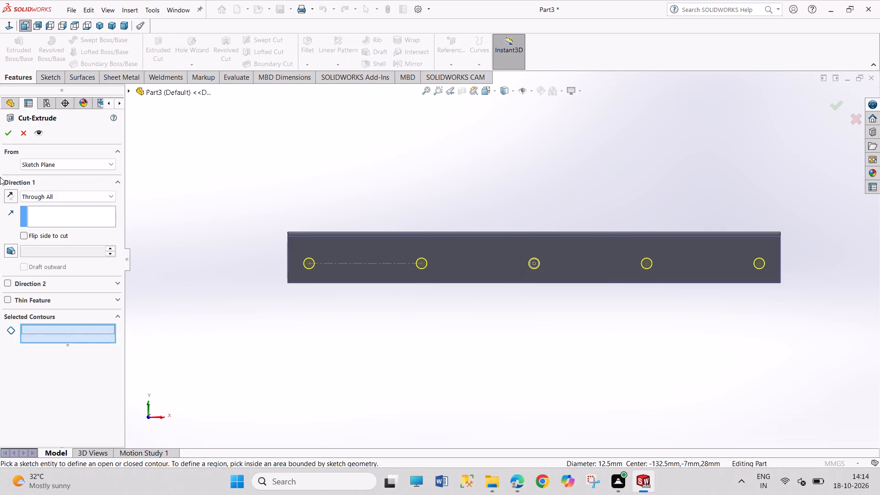
left_click(11, 132)
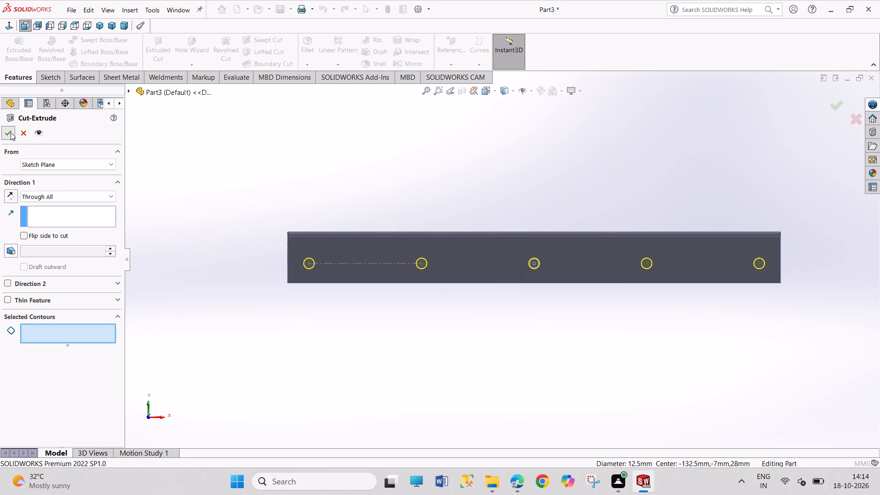
Examine the drilled rail from the isometric view and from other angles.
left_click_drag(81, 189, 146, 288)
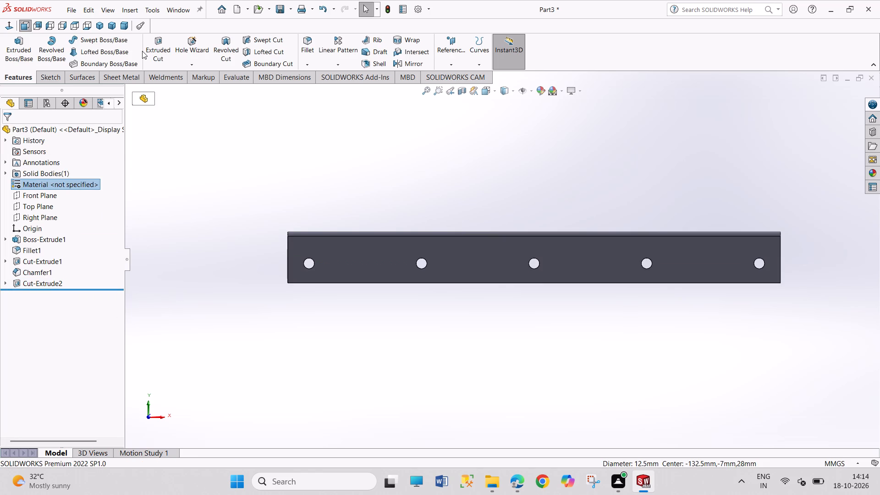
left_click(97, 27)
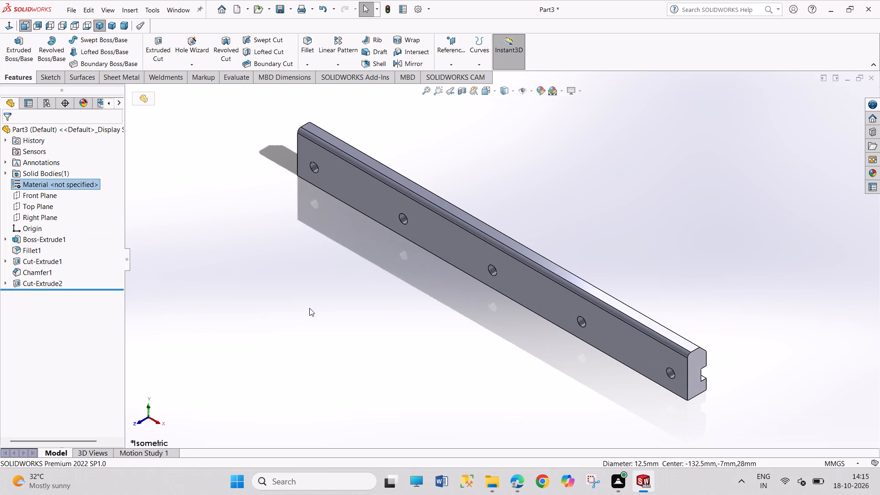
left_click_drag(312, 297, 338, 341)
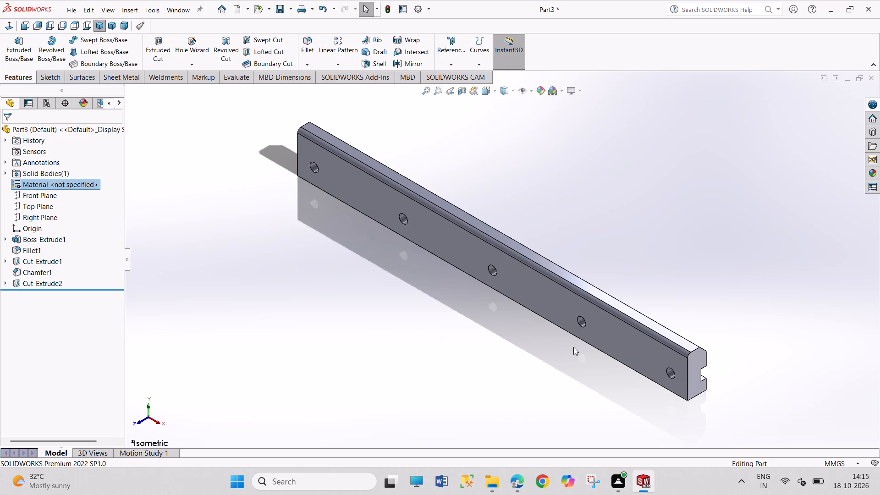
middle_click_drag(572, 349, 507, 295)
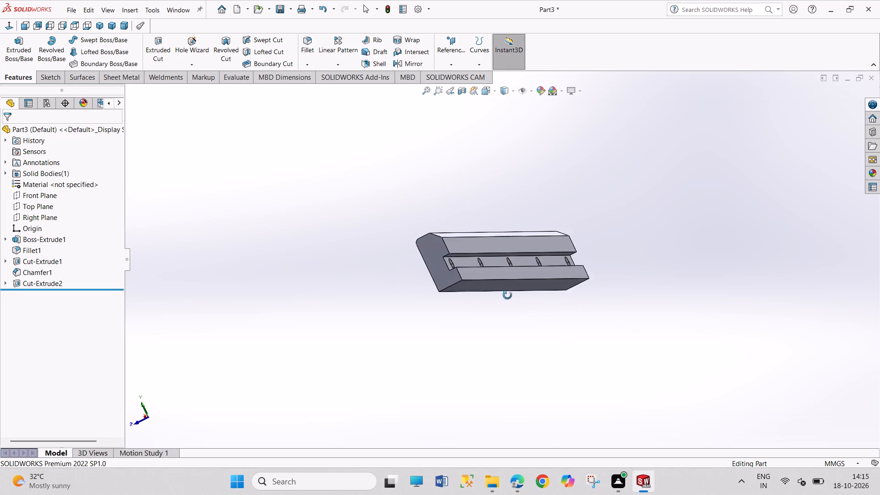
middle_click_drag(507, 295, 584, 185)
scroll(585, 178, "up", 1)
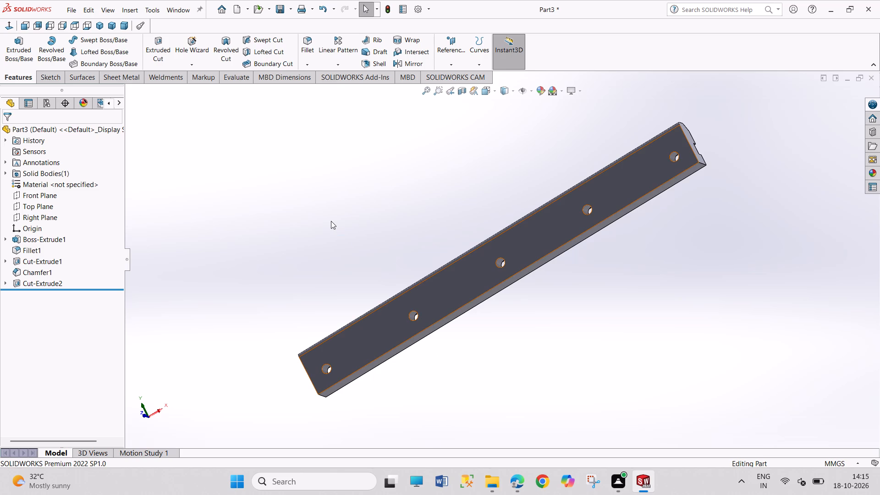
left_click_drag(380, 206, 407, 270)
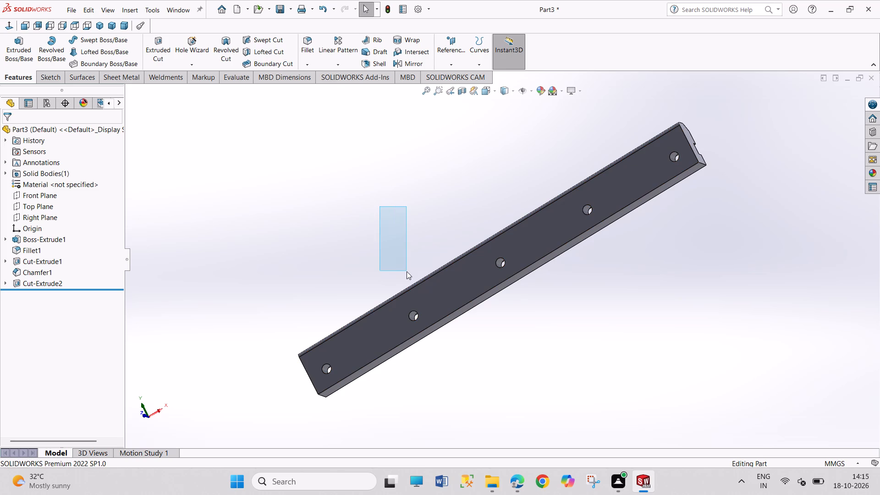
left_click_drag(391, 213, 414, 268)
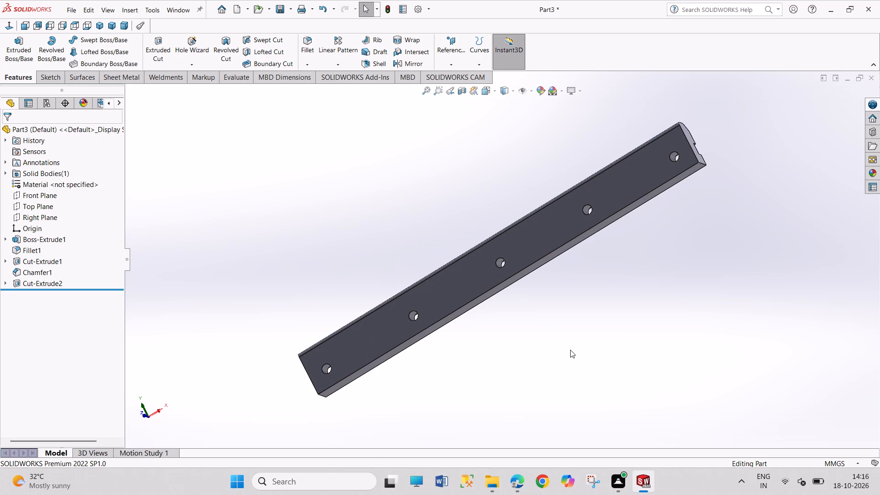
Save the rail part under the file name 18.3.
key("ctrl+s")
key("ctrl+s")
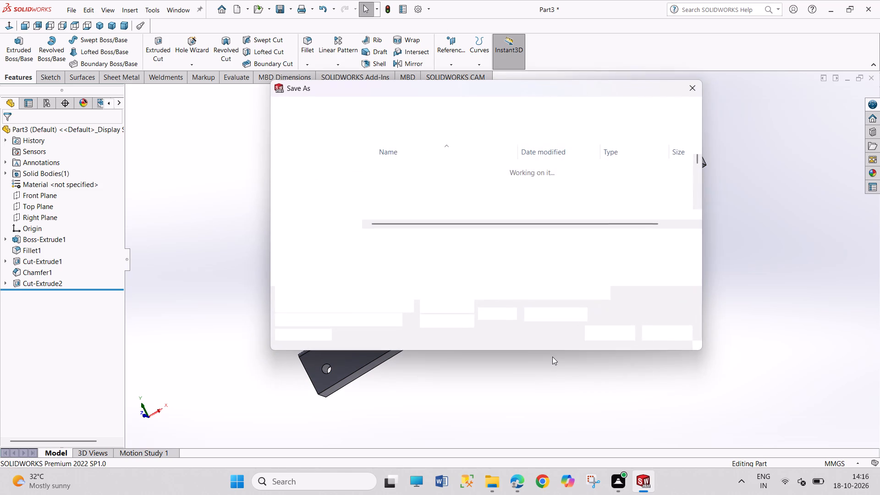
type("19")
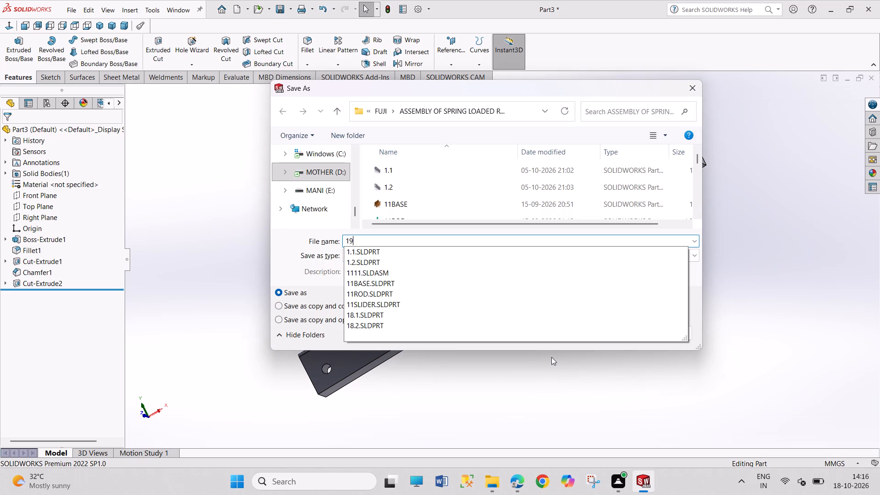
key("BackSpace")
key("8")
type(".3")
key("Return")
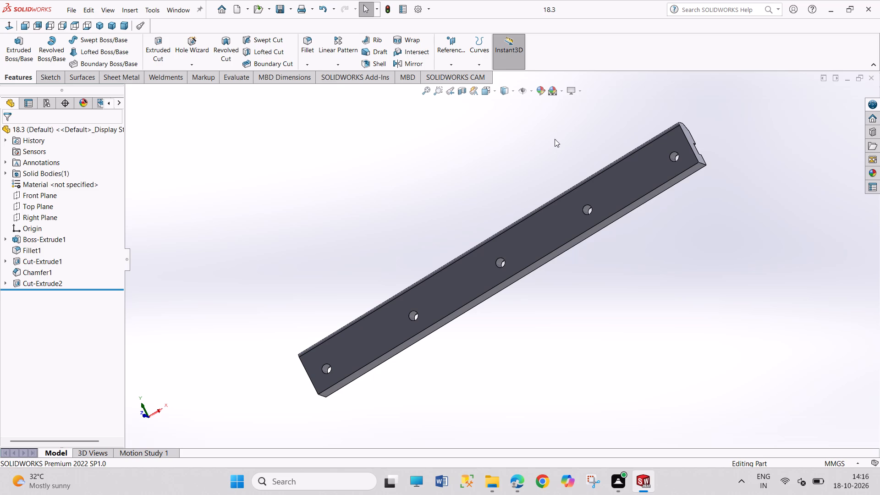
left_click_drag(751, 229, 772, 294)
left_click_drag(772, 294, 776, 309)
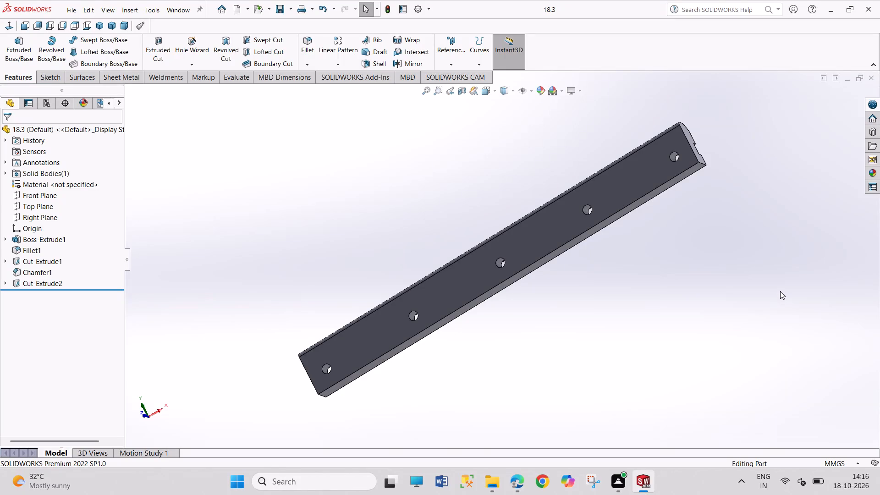
Create a new part document for the next component.
key("ctrl+n")
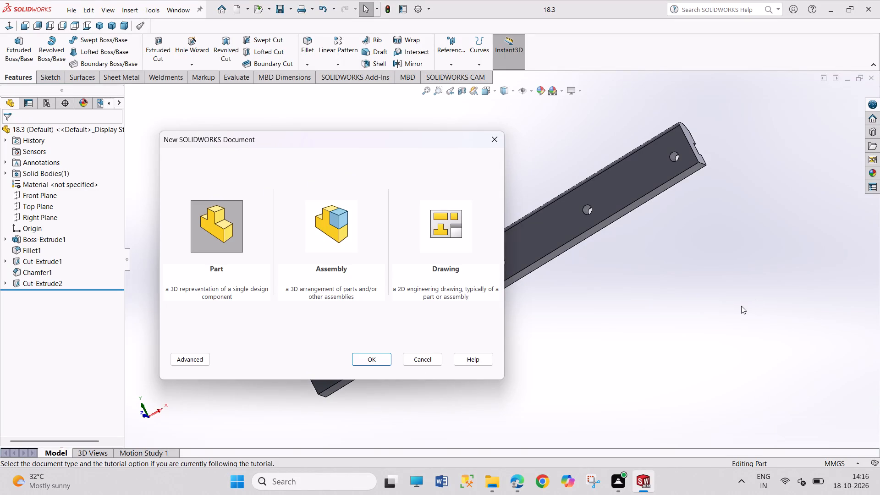
key("Return")
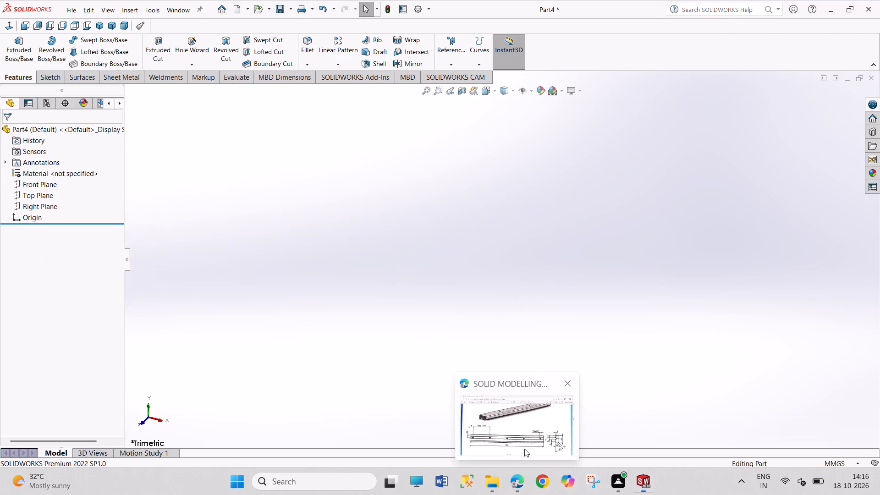
Switch to the solid modelling PDF and examine the Part 4 plate drawing on page 32, then return to SOLIDWORKS.
left_click(524, 449)
scroll(557, 400, "down", 6)
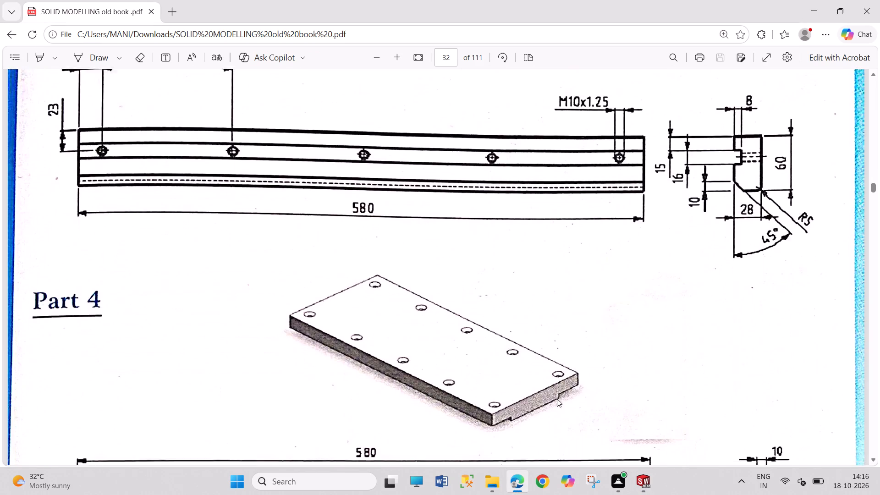
scroll(557, 399, "down", 1)
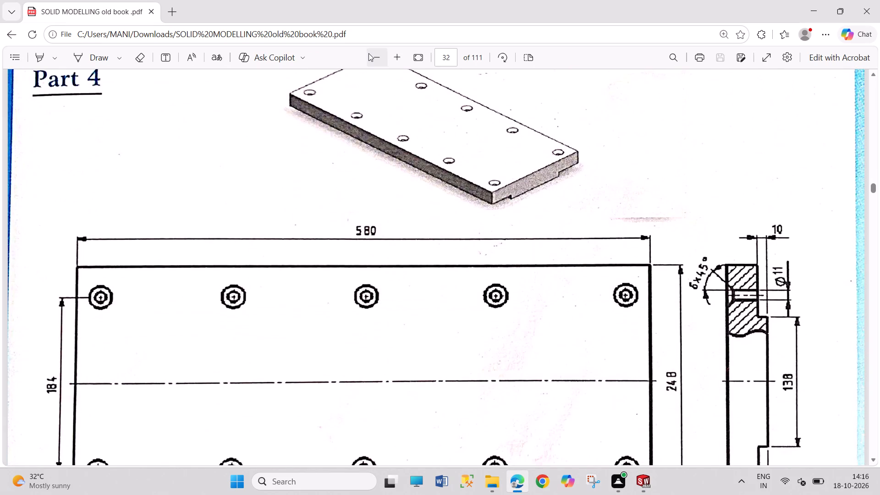
left_click(368, 53)
left_click(368, 53)
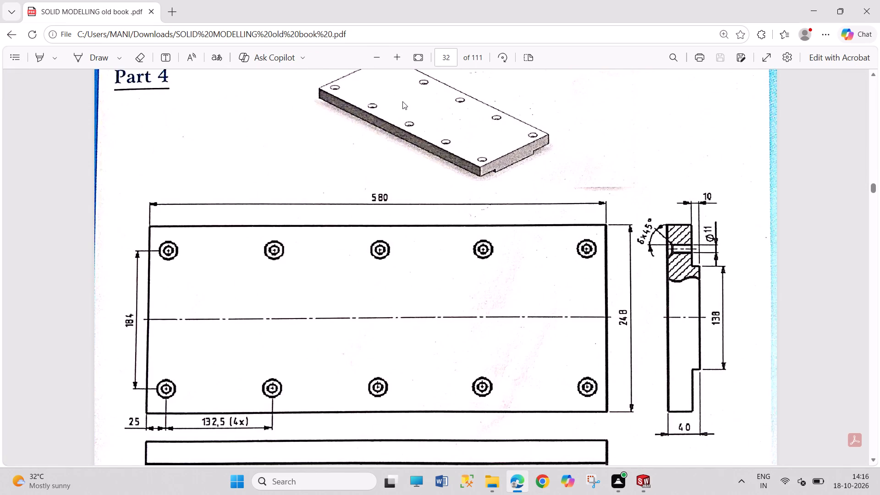
scroll(407, 101, "up", 1)
scroll(407, 101, "down", 2)
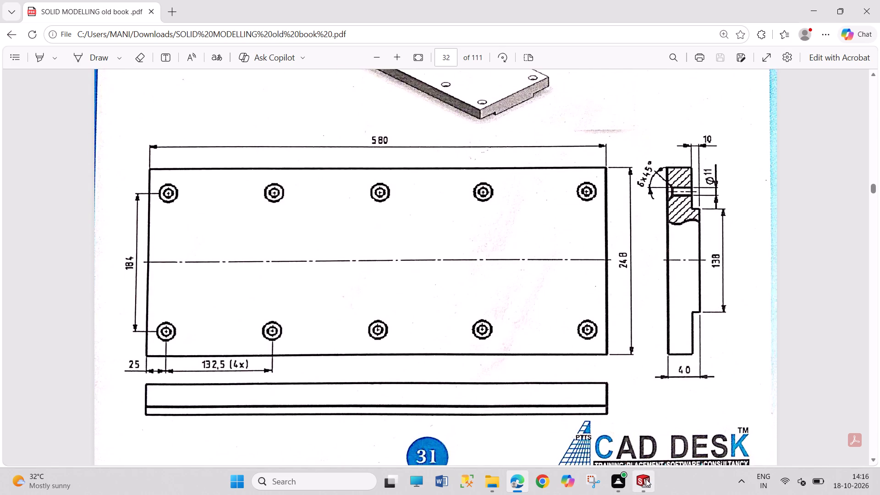
left_click(646, 479)
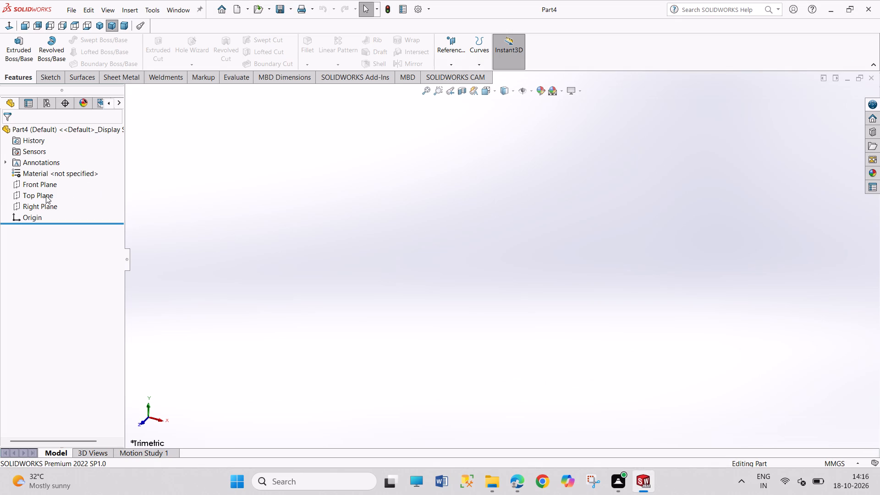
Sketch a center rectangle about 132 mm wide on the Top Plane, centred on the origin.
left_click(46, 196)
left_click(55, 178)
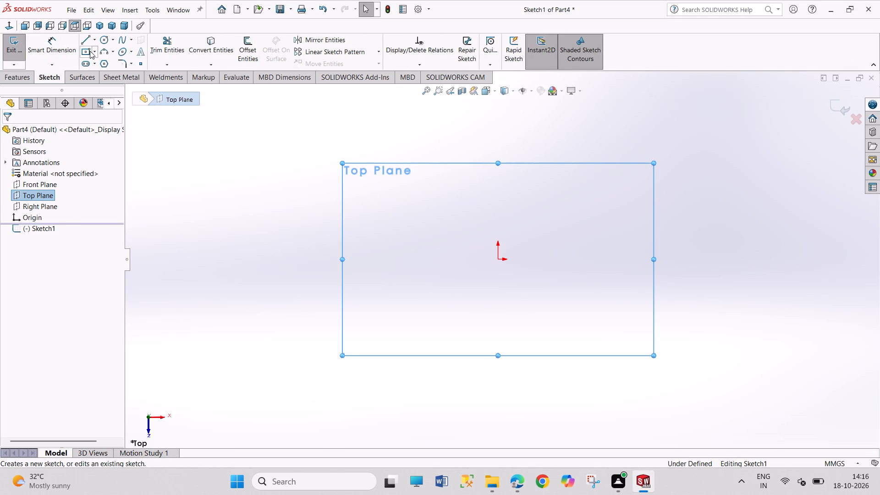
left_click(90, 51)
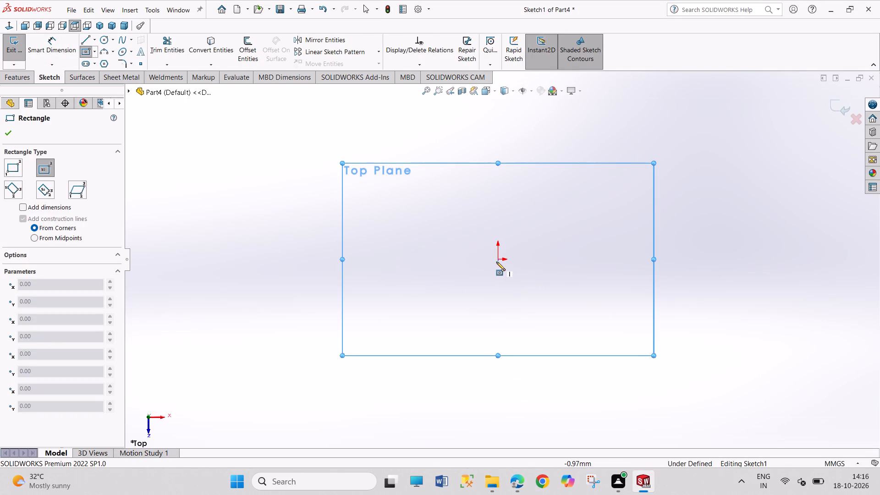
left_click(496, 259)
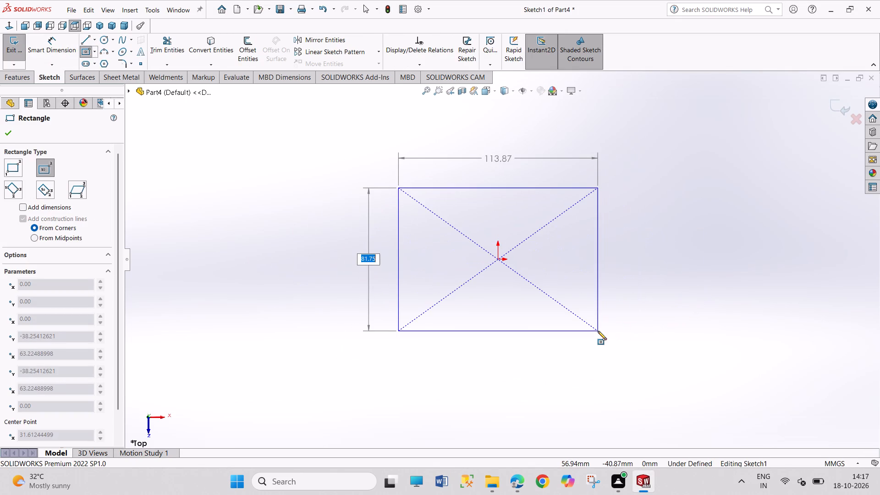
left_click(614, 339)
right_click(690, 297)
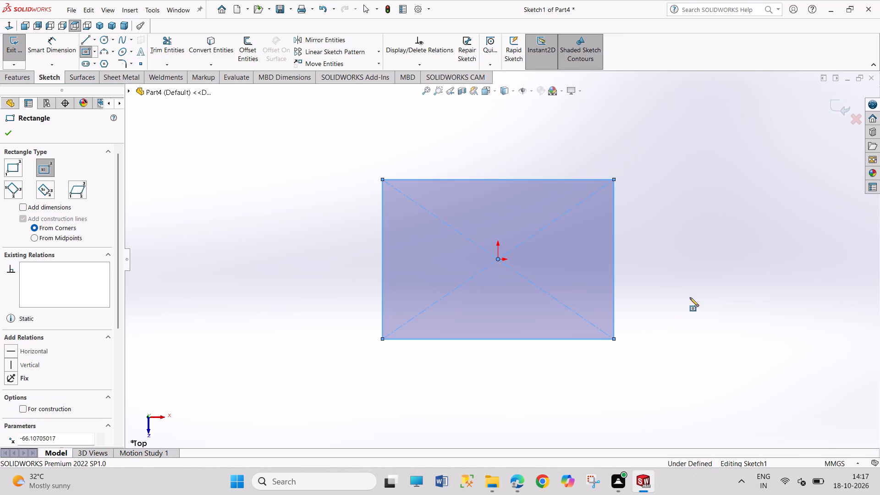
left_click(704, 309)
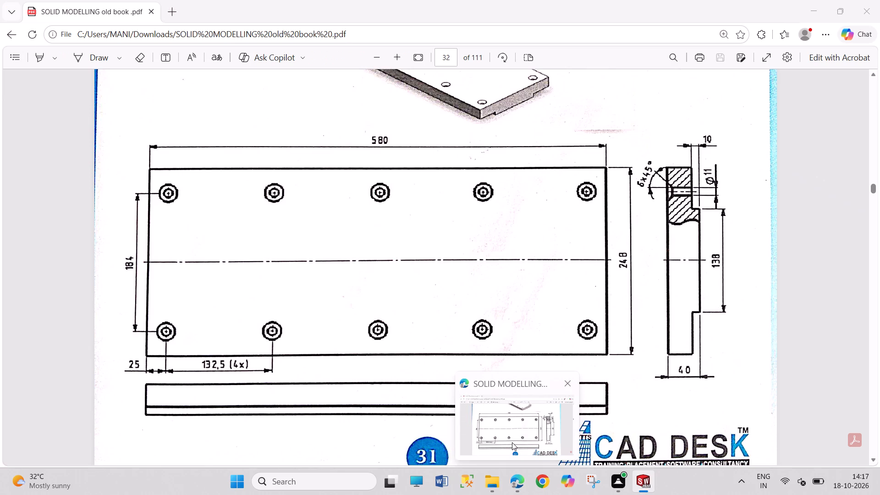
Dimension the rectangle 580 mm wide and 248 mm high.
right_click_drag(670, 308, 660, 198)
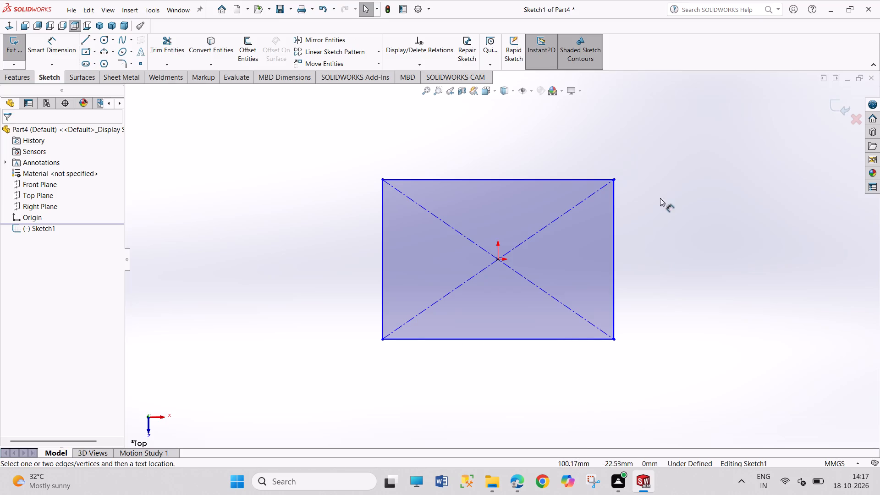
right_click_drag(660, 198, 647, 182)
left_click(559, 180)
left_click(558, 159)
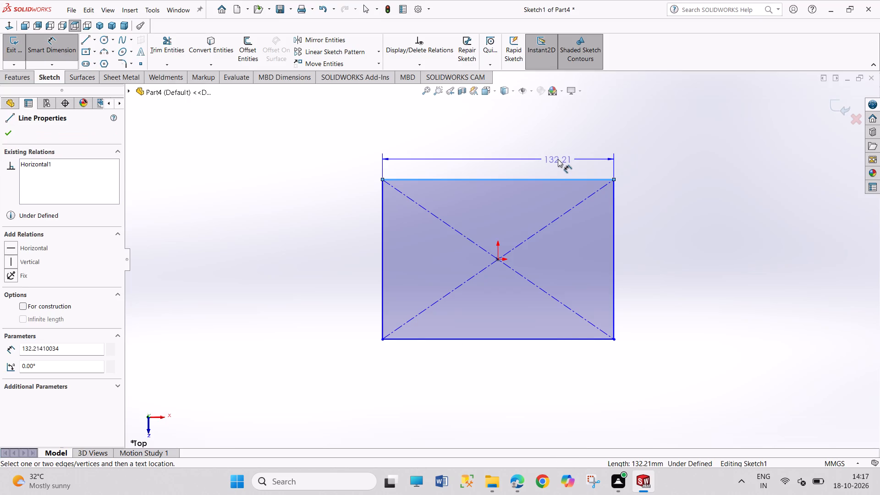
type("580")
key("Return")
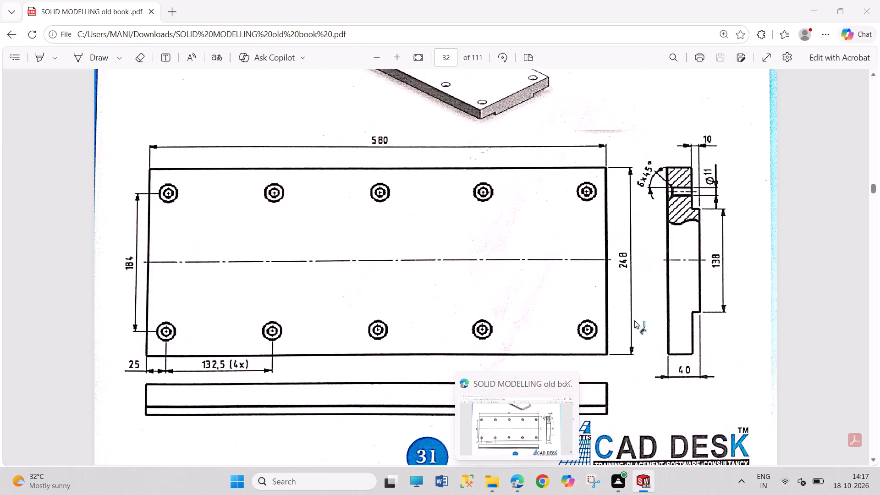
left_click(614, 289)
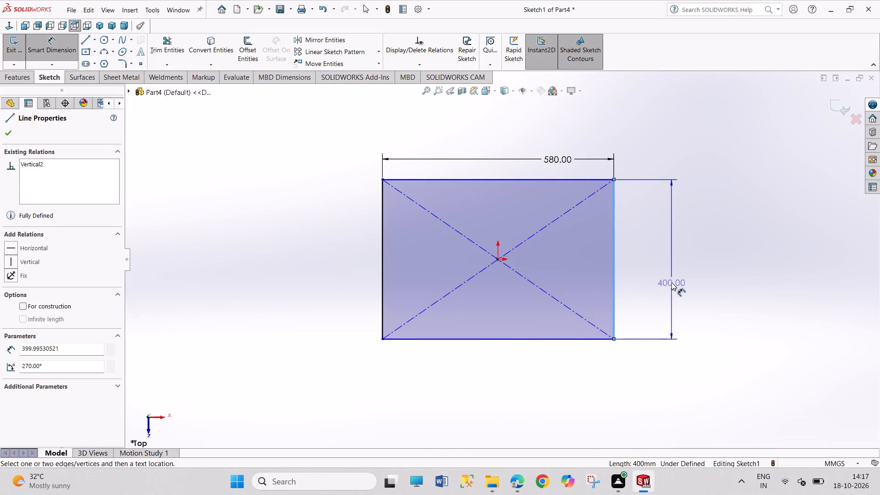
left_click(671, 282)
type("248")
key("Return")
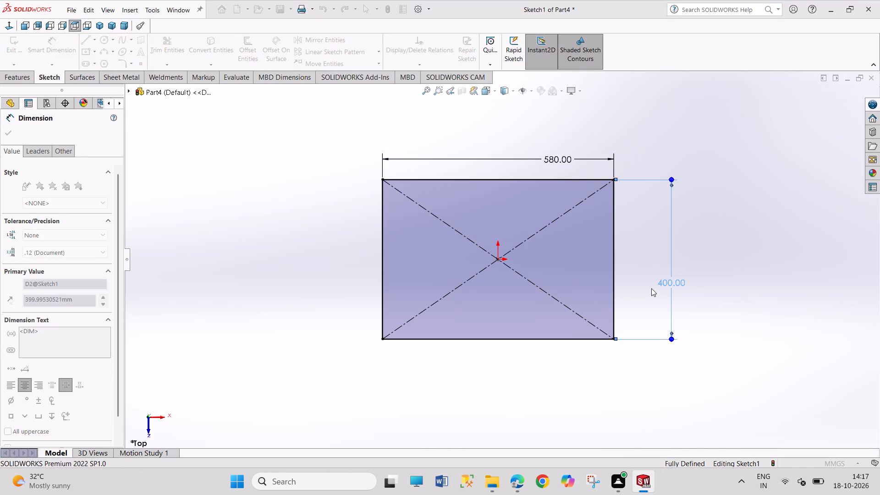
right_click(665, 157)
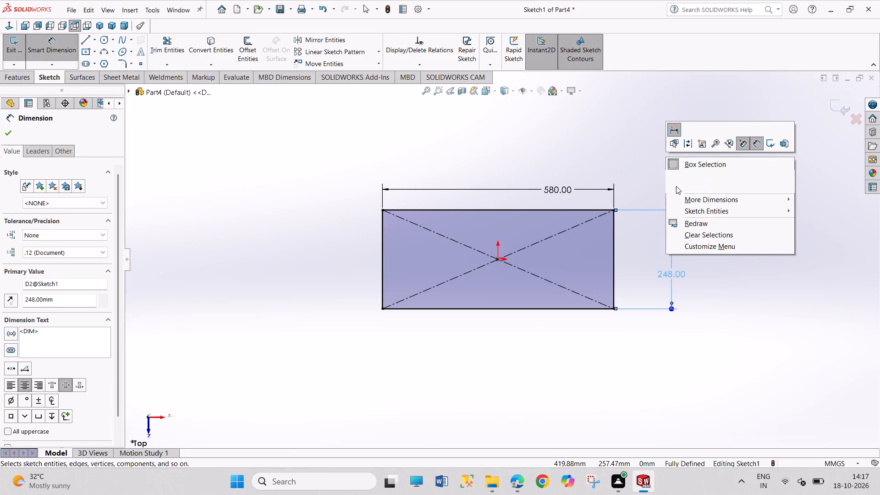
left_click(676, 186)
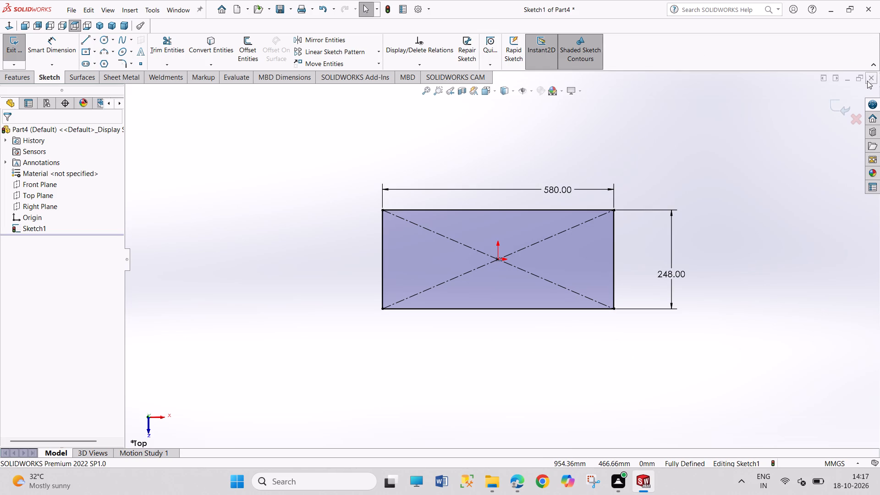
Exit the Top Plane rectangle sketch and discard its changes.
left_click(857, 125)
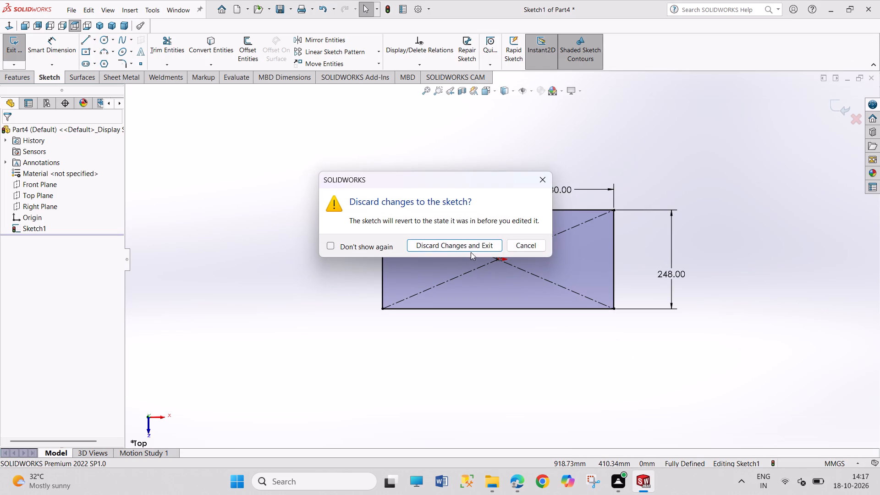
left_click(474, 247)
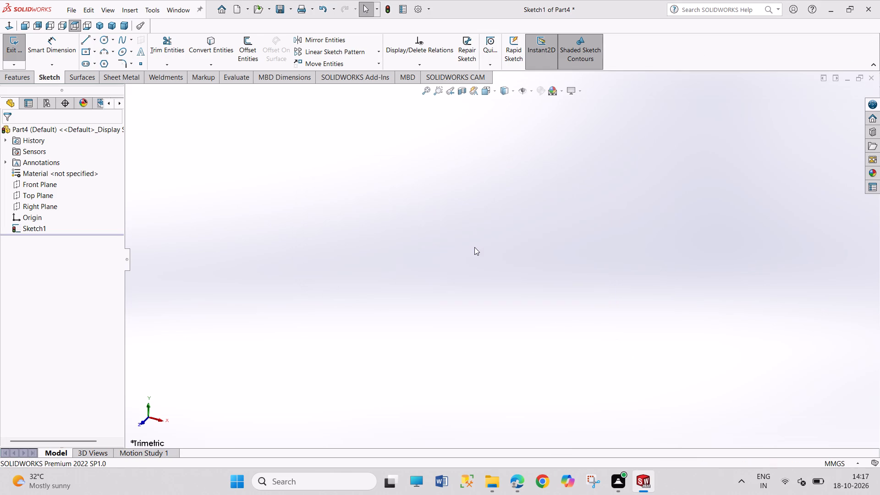
Sketch a closed T-shaped line profile about 110 mm wide on the Front Plane, with the narrower step projecting from its underside.
left_click(46, 186)
left_click(53, 177)
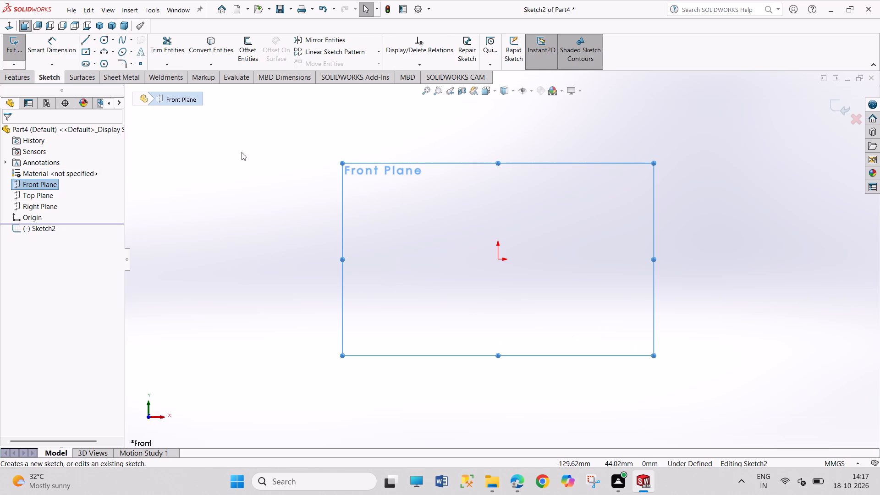
left_click(86, 39)
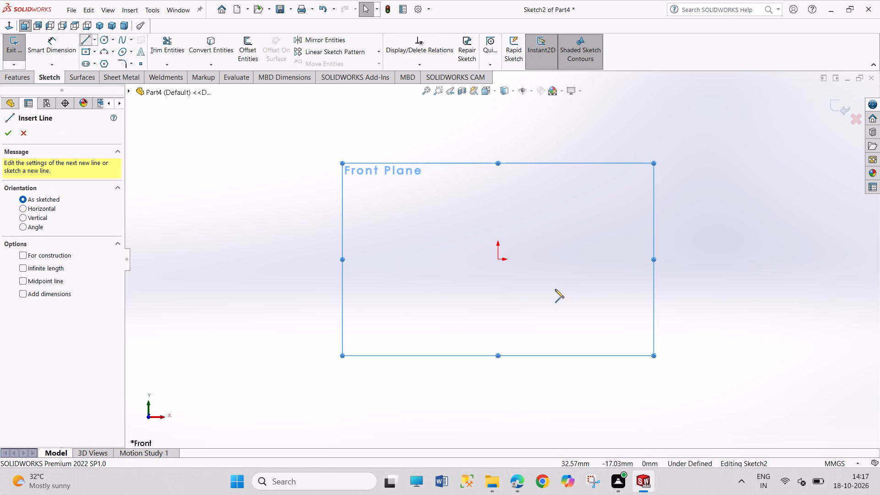
left_click(413, 260)
left_click(466, 261)
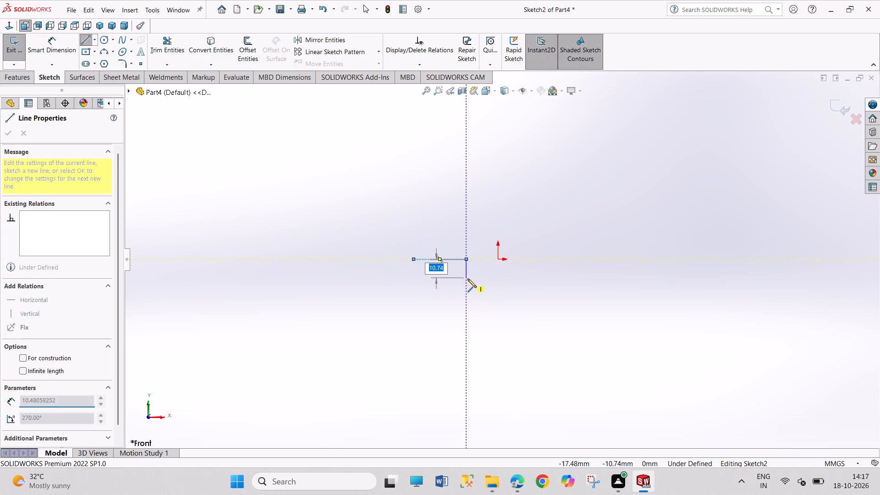
left_click(467, 280)
left_click(565, 278)
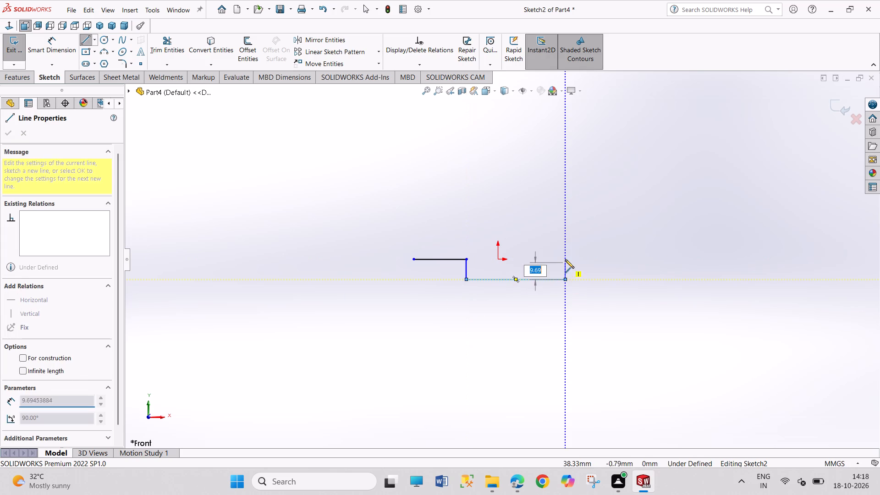
left_click(565, 262)
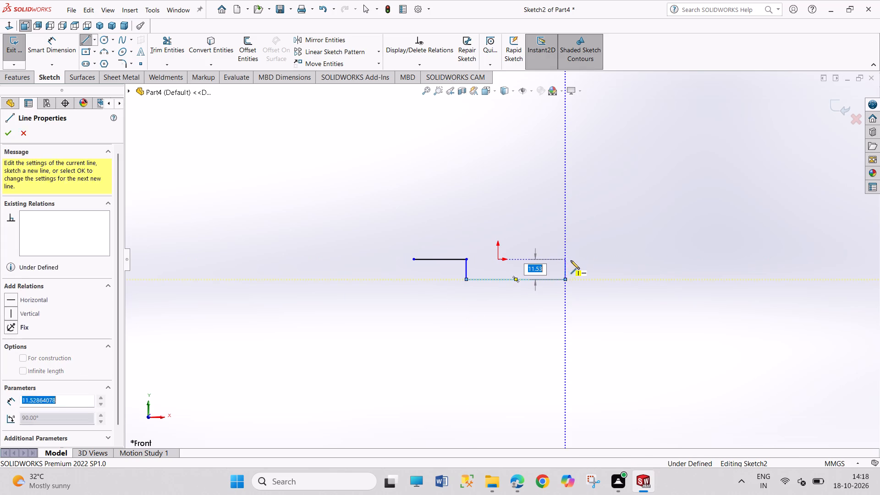
left_click(605, 260)
left_click(608, 232)
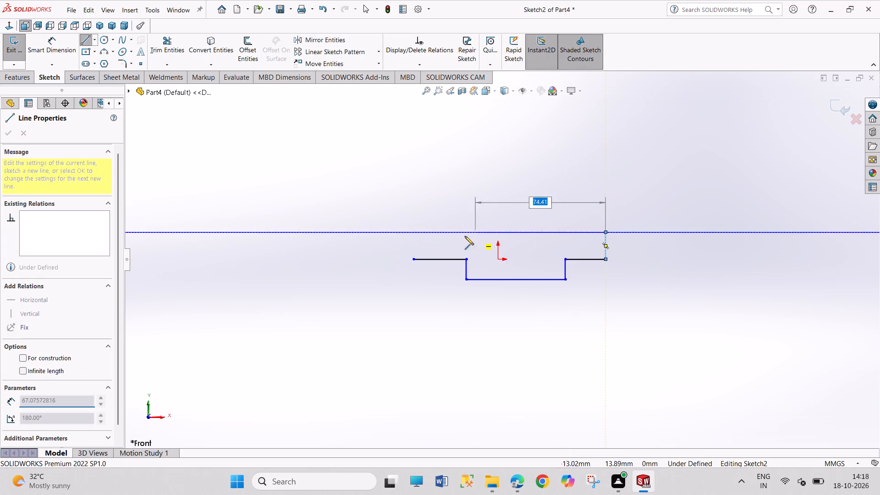
left_click(413, 231)
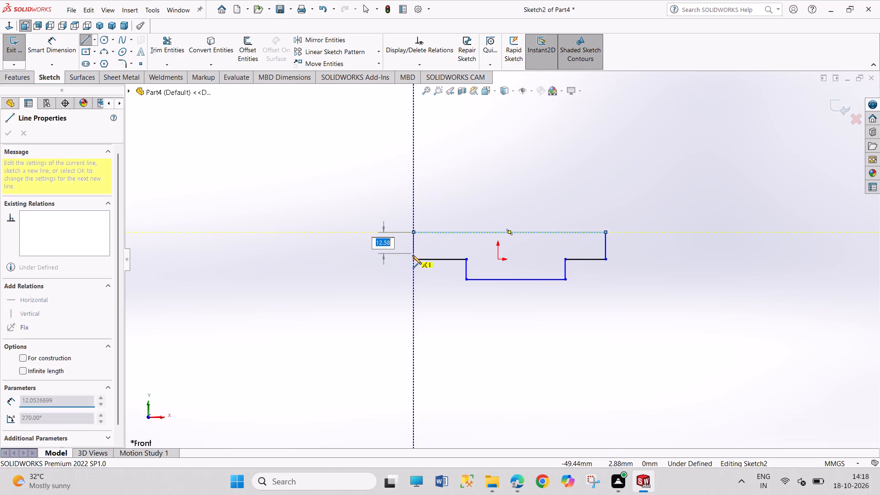
left_click(415, 258)
right_click(371, 256)
left_click(388, 262)
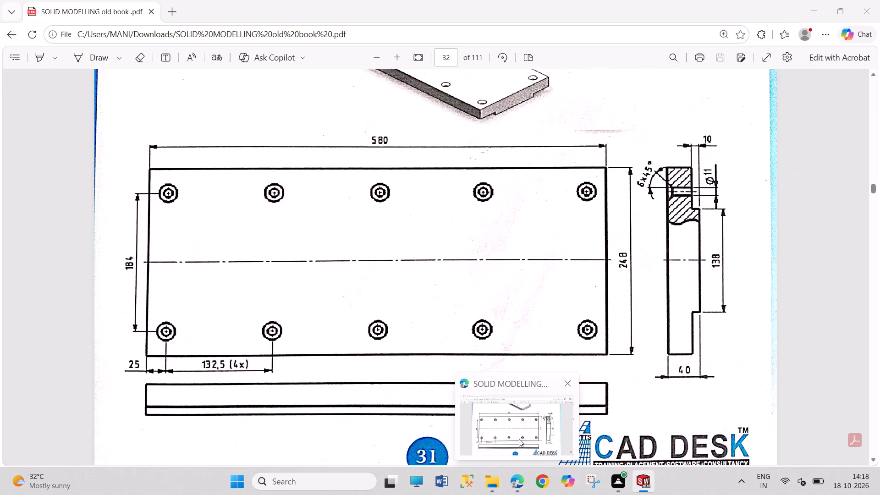
Dimension the profile's top edge to 248 mm and its overall height to 40 mm.
right_click_drag(659, 379, 649, 246)
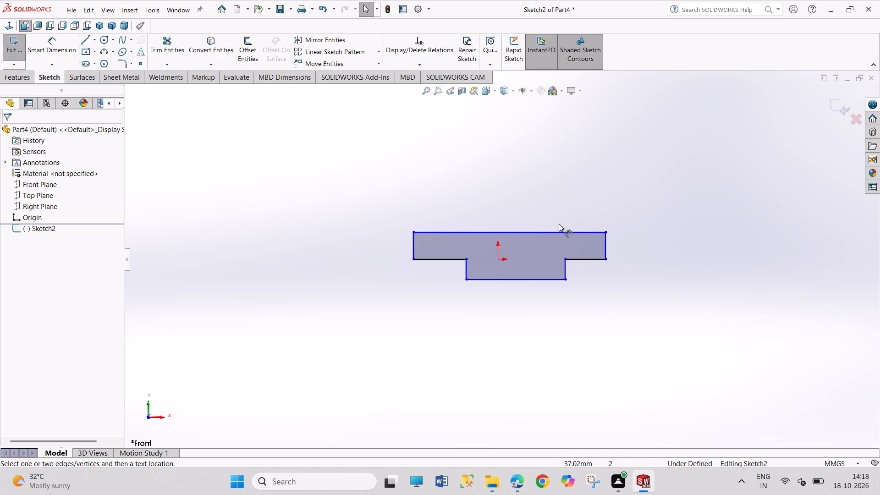
left_click(555, 231)
left_click(552, 203)
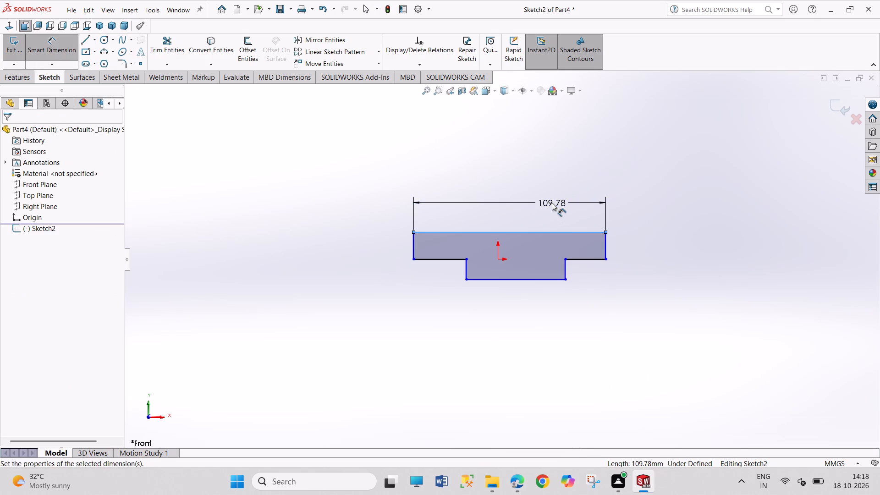
type("248")
key("Return")
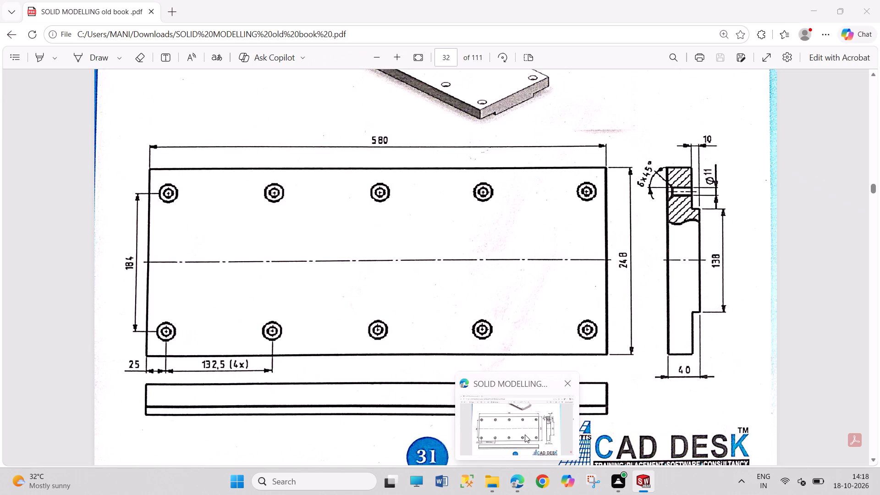
left_click_drag(558, 277, 558, 273)
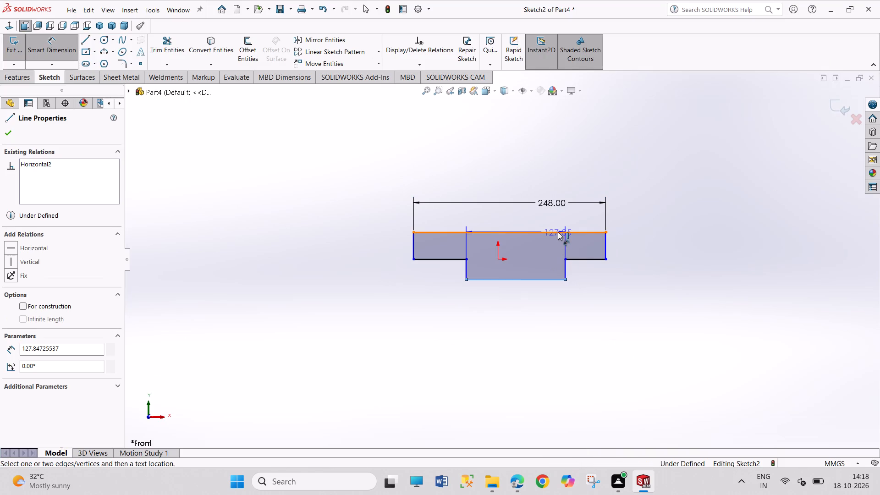
left_click(558, 231)
left_click(640, 262)
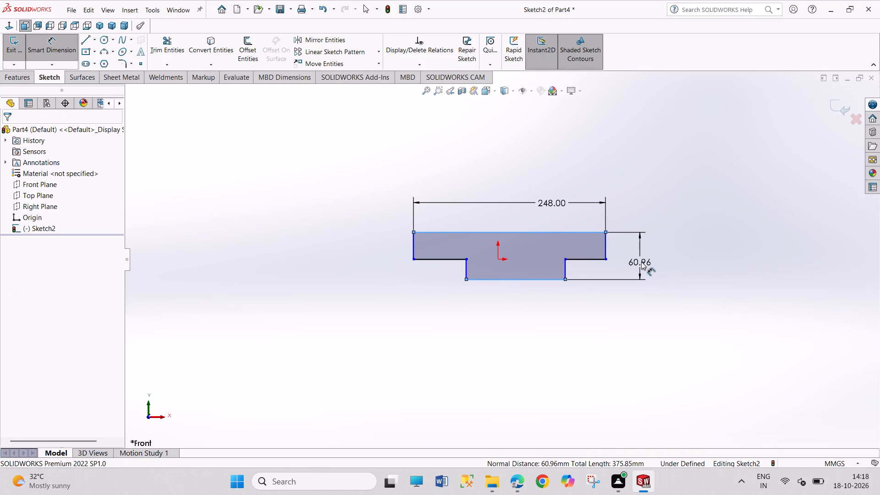
type("40")
key("Return")
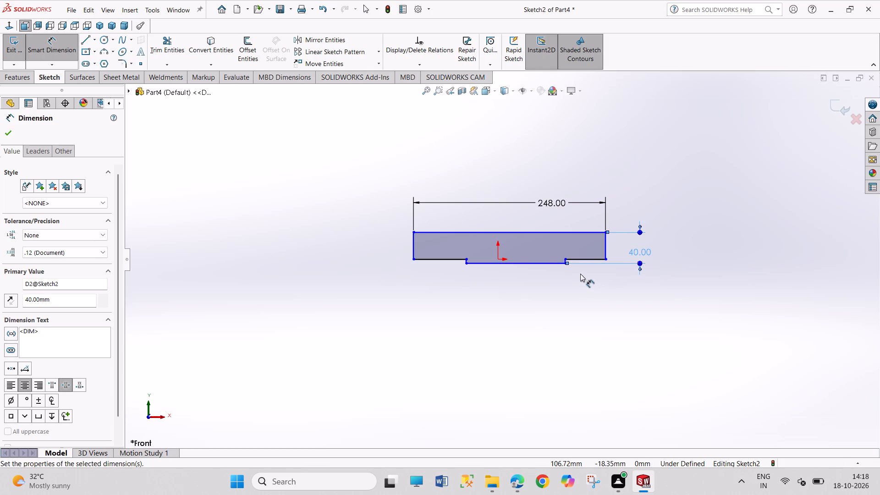
Dimension the short vertical edge of the underside step to 10 mm.
scroll(577, 264, "down", 9)
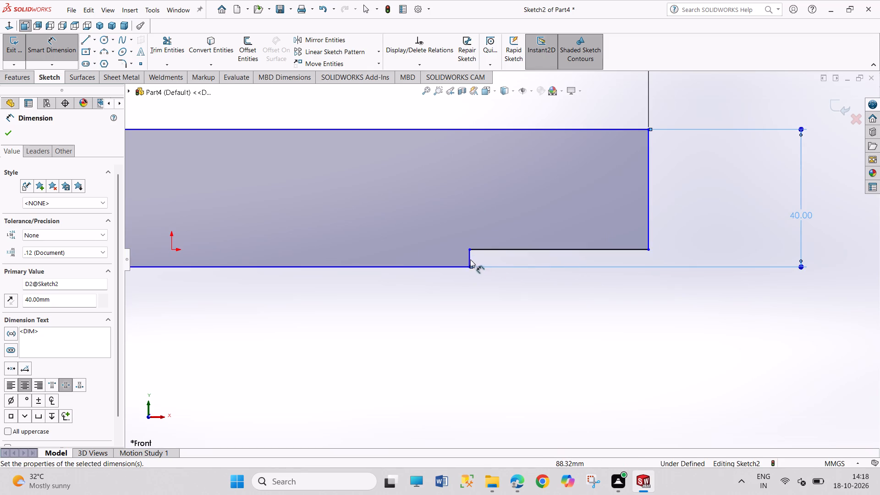
left_click(471, 259)
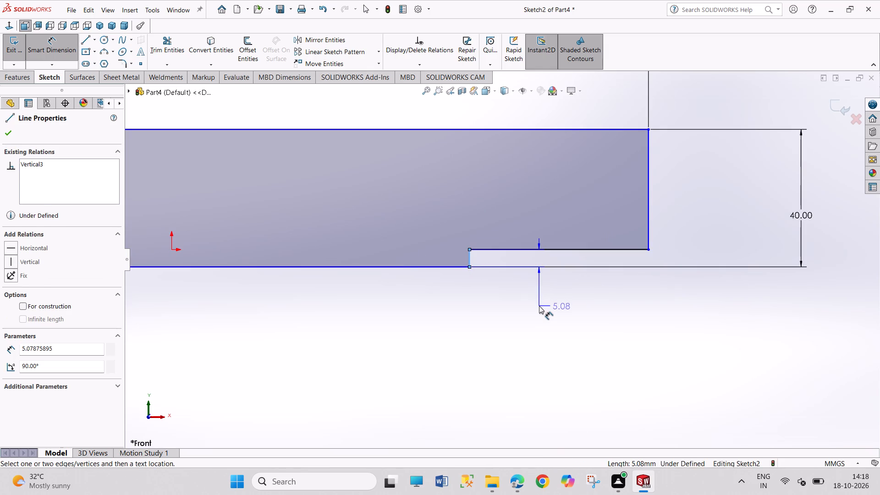
left_click(539, 306)
type("10")
key("Return")
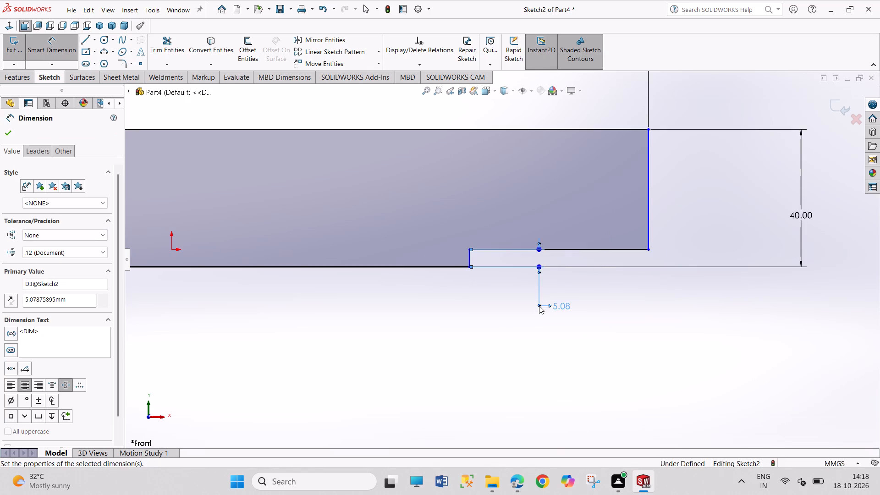
Dimension the horizontal distance from the origin to the profile's right outer edge as 248/2, giving 124 mm.
scroll(488, 316, "up", 6)
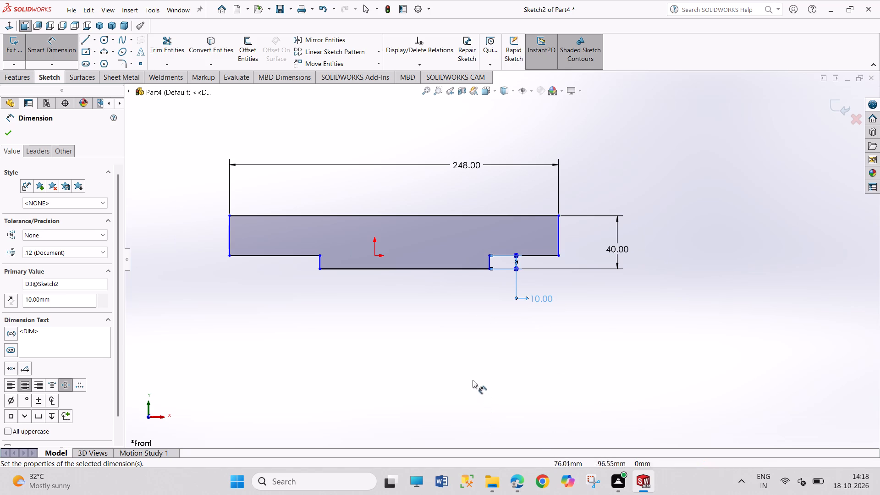
left_click(374, 257)
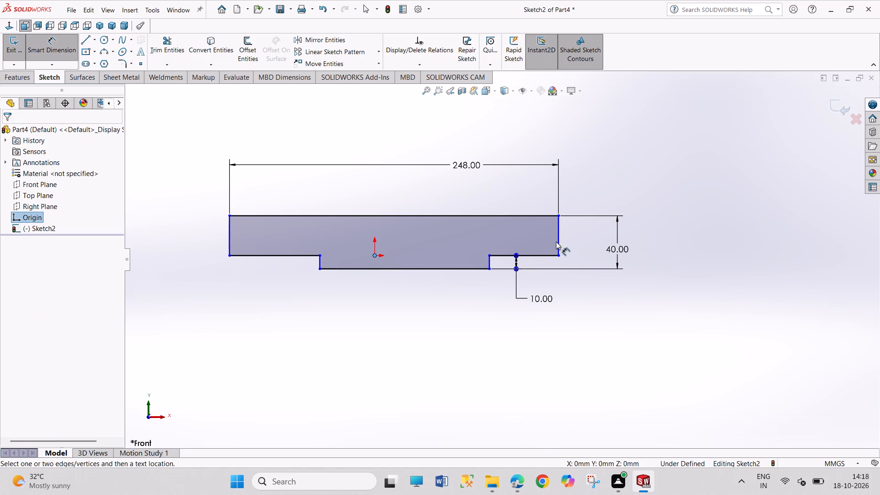
left_click(560, 241)
left_click(476, 197)
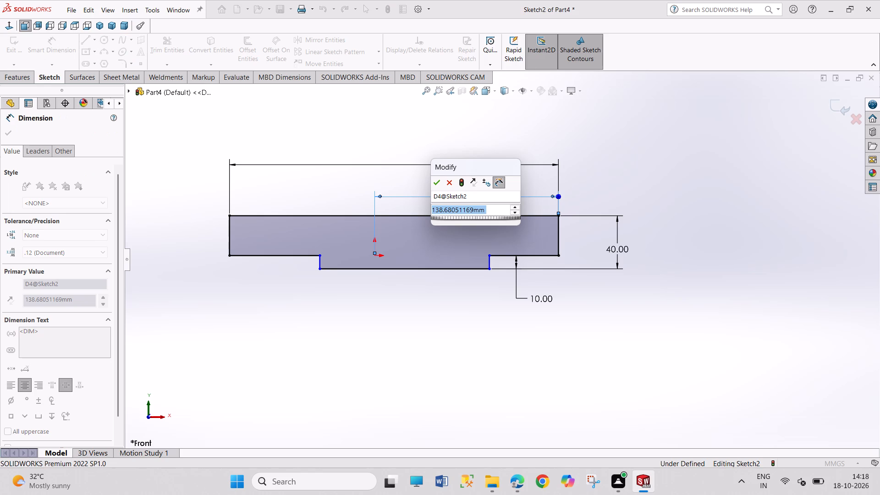
right_click_drag(431, 225, 426, 227)
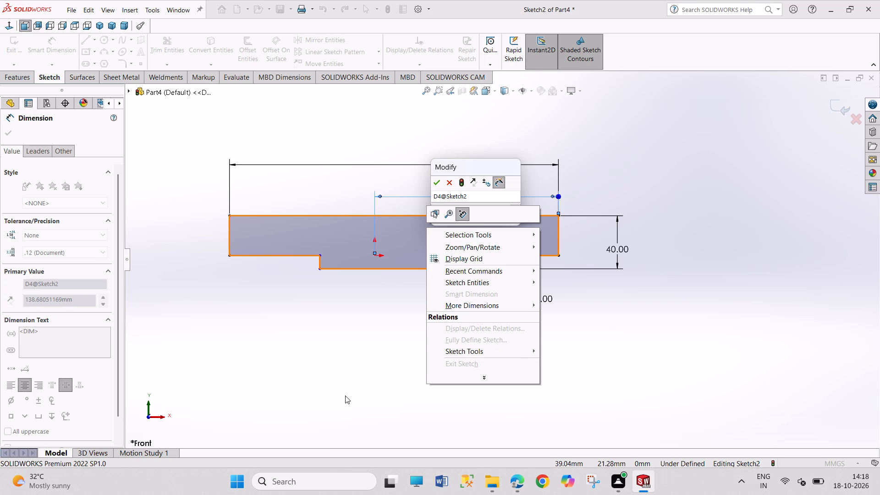
type("248/2")
key("Return")
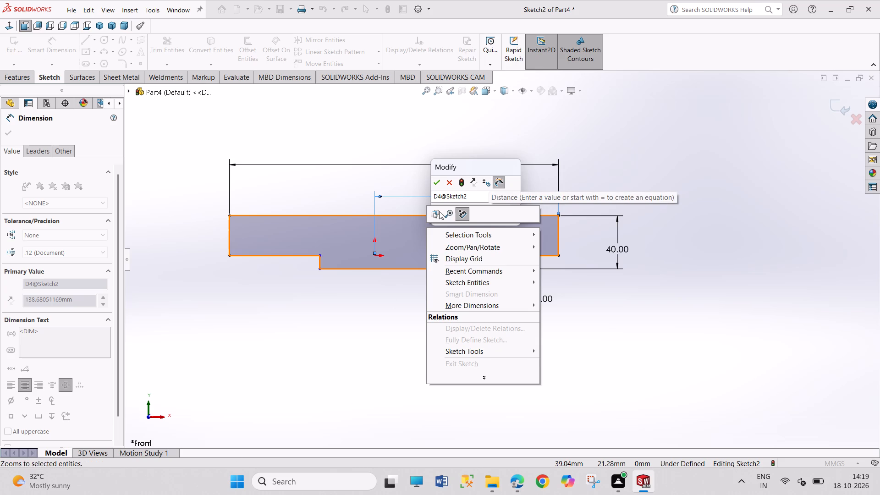
left_click(434, 183)
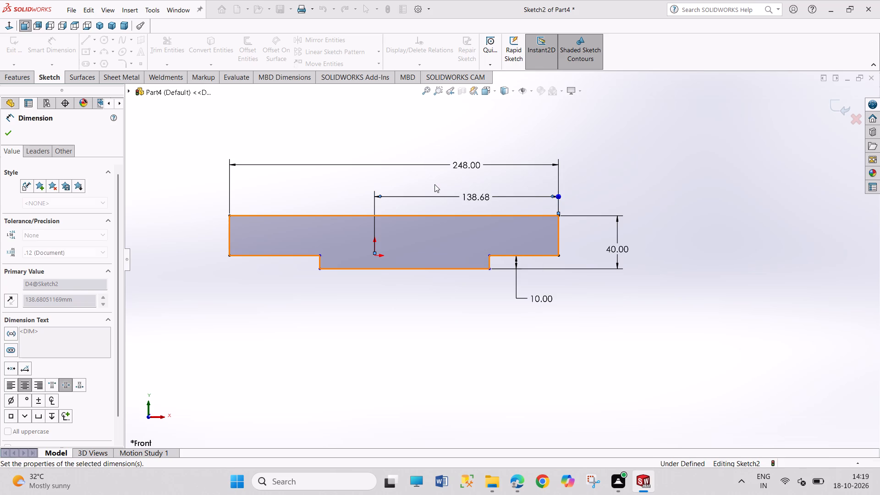
type("24")
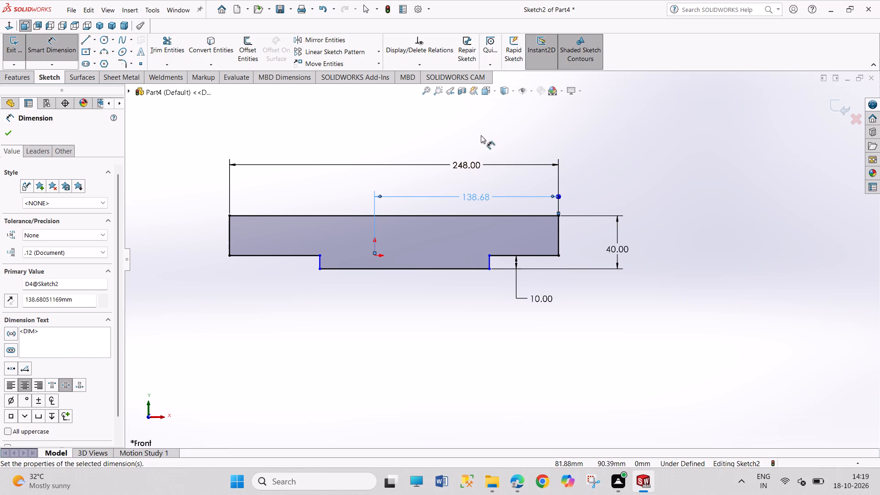
right_click(471, 198)
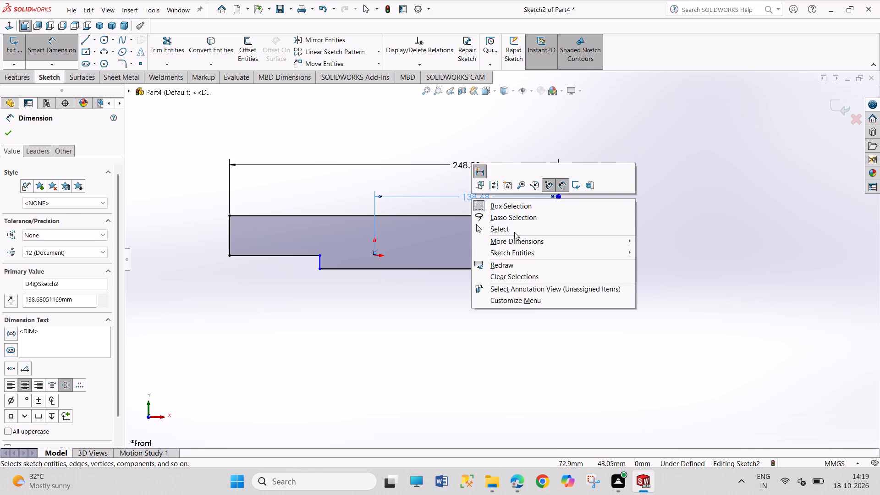
left_click(514, 231)
double_click(480, 196)
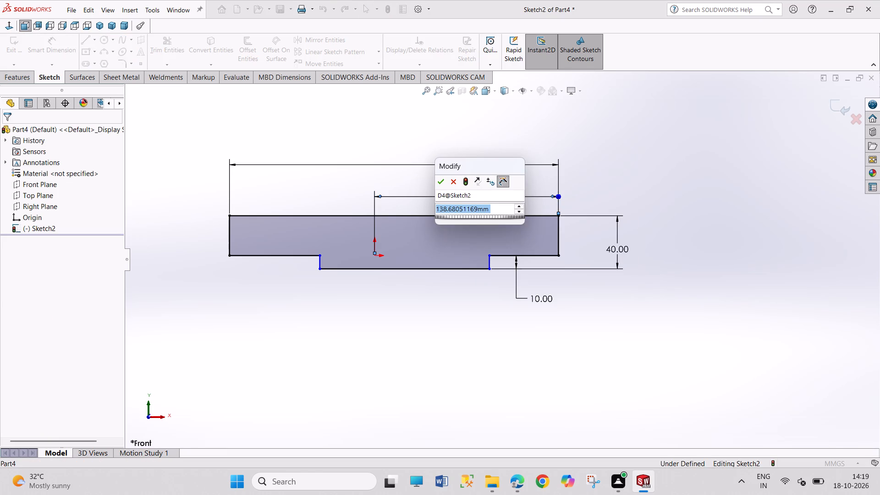
type("248/2")
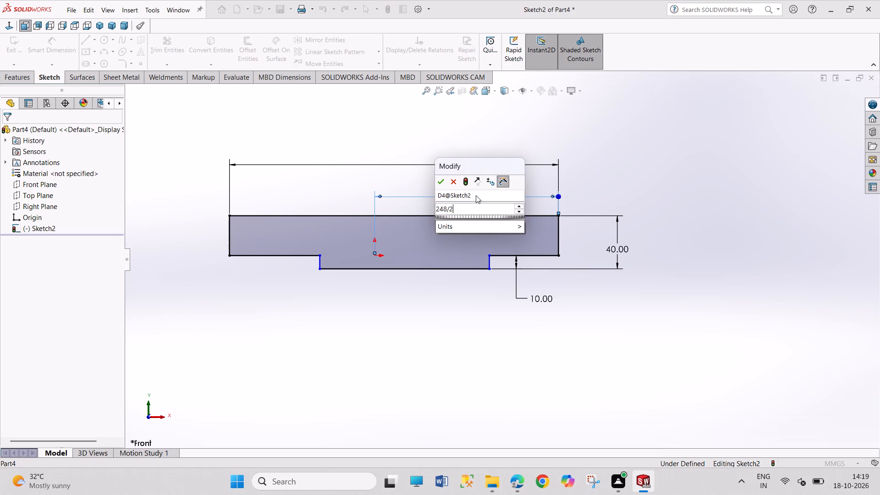
key("Return")
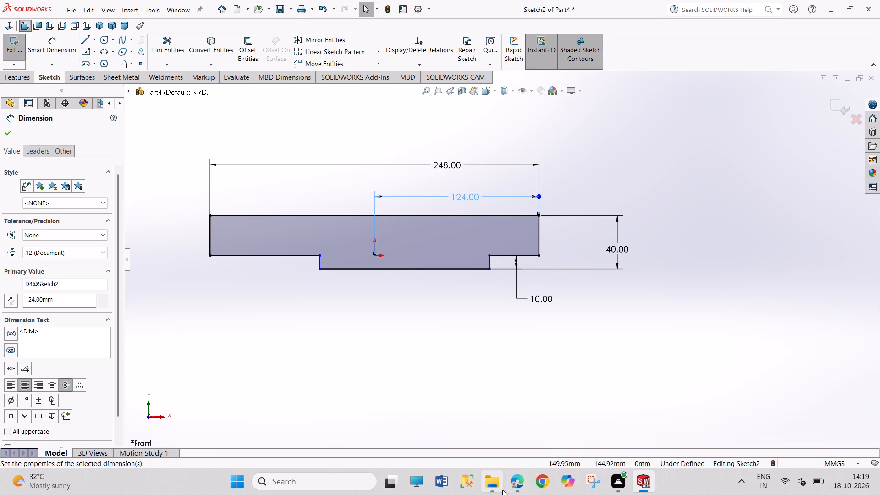
right_click(463, 363)
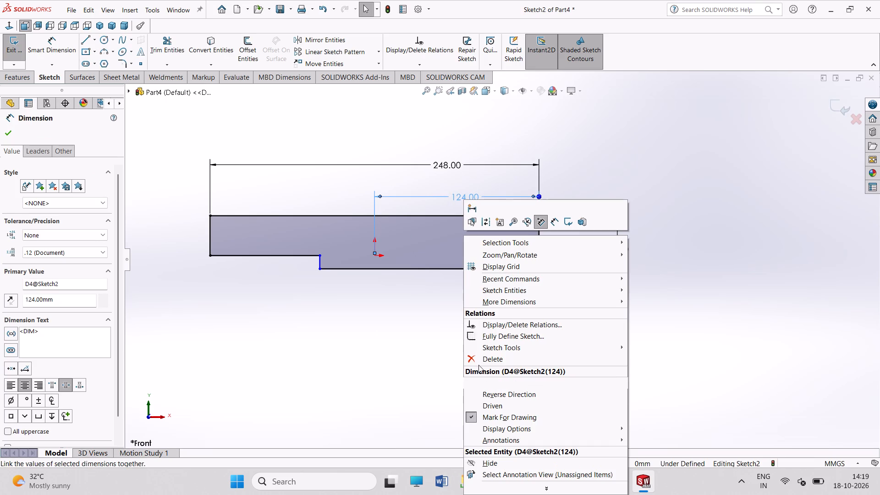
left_click(434, 341)
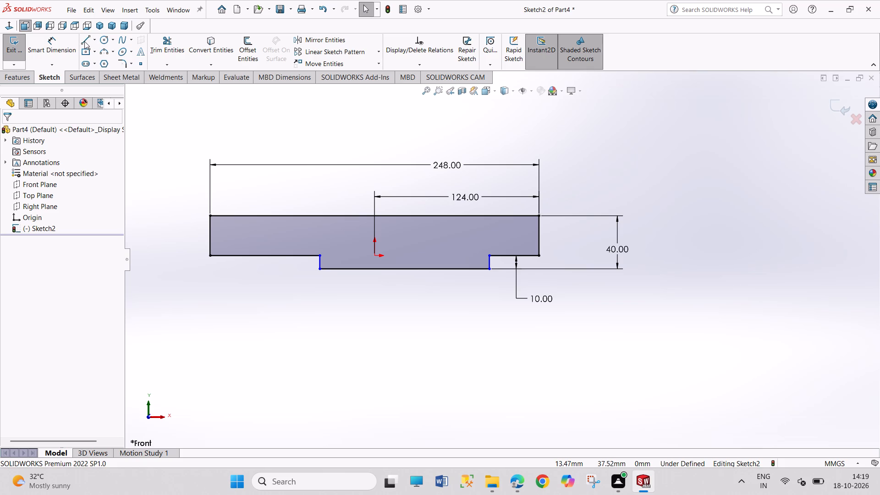
Sketch a vertical construction centerline about 57 mm long upward from the origin.
left_click(96, 39)
left_click(99, 60)
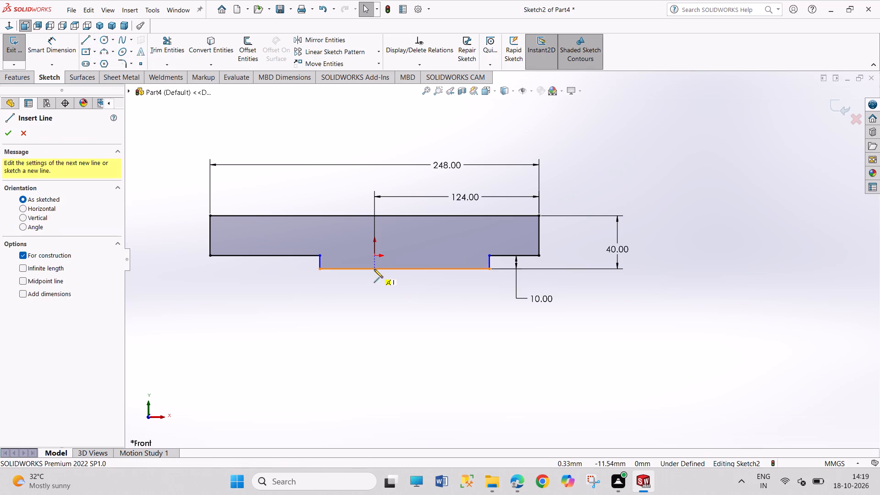
left_click(374, 255)
left_click(376, 180)
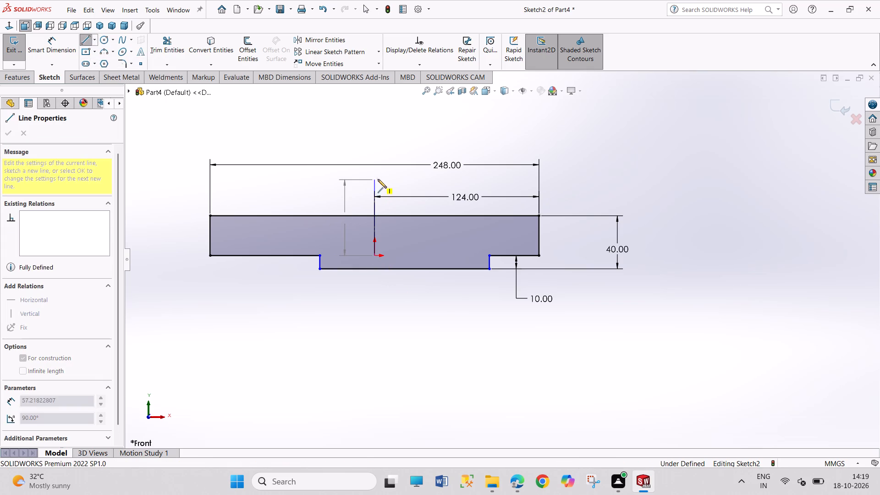
right_click(380, 184)
left_click(395, 190)
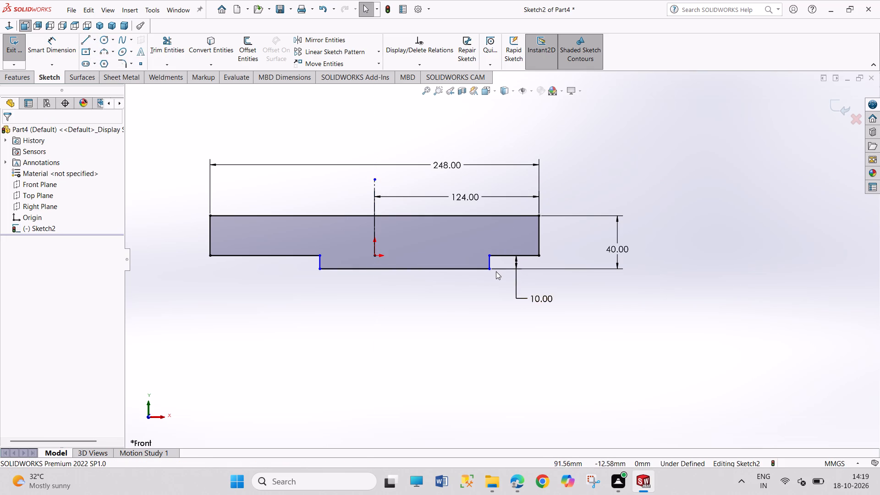
Make the two short vertical edges of the underside step symmetric about the centerline.
left_click(491, 262)
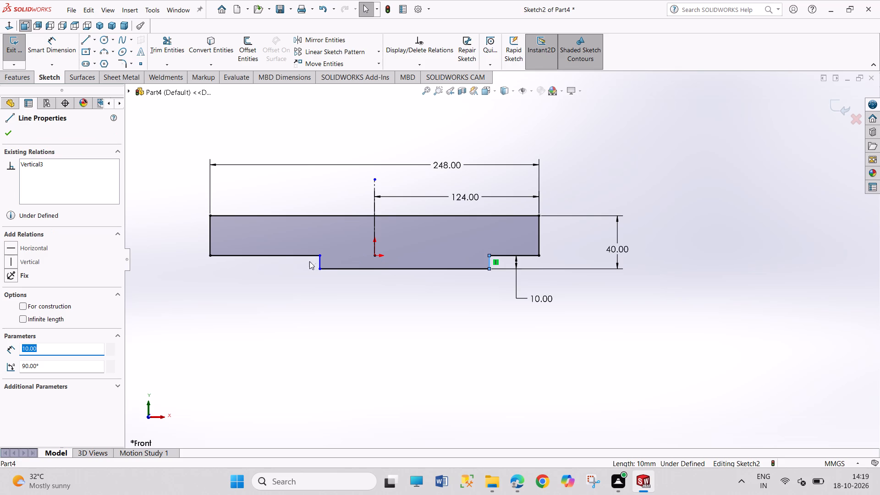
left_click(317, 263, "ctrl")
left_click(376, 196, "ctrl")
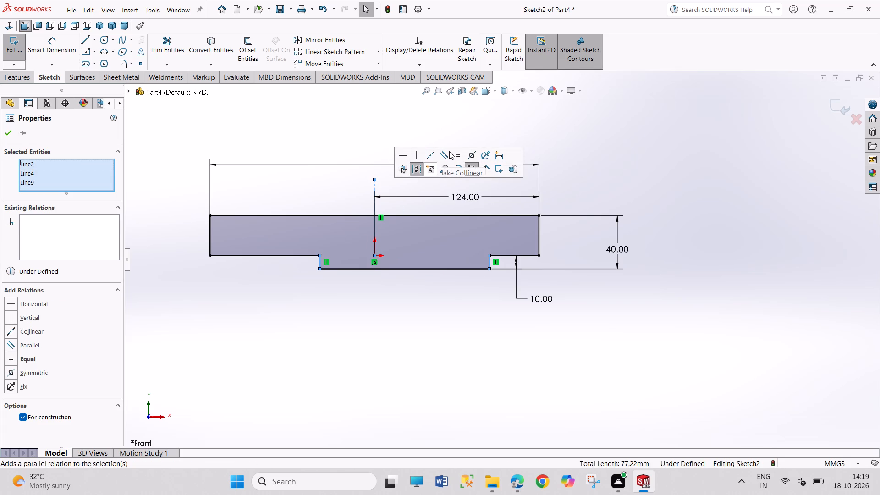
left_click(469, 155)
left_click_drag(444, 320, 474, 365)
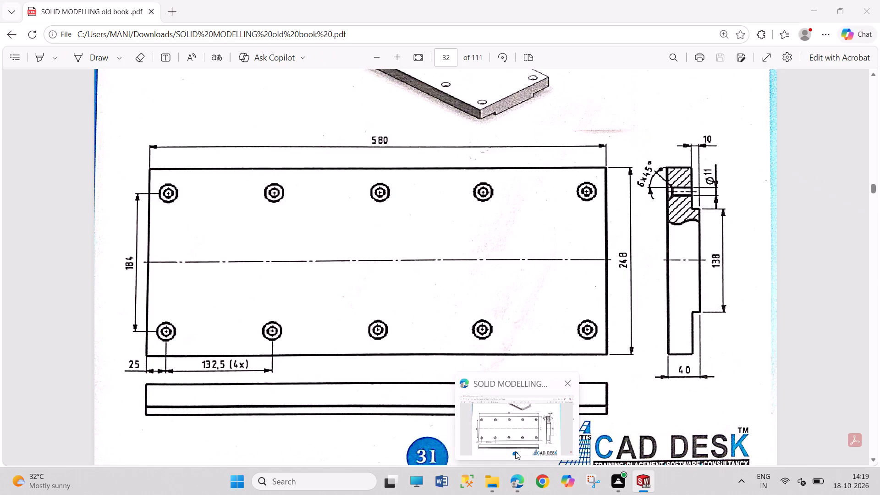
Dimension the bottom edge of the underside step to 138 mm.
right_click_drag(412, 349, 416, 276)
left_click(416, 269)
left_click(414, 298)
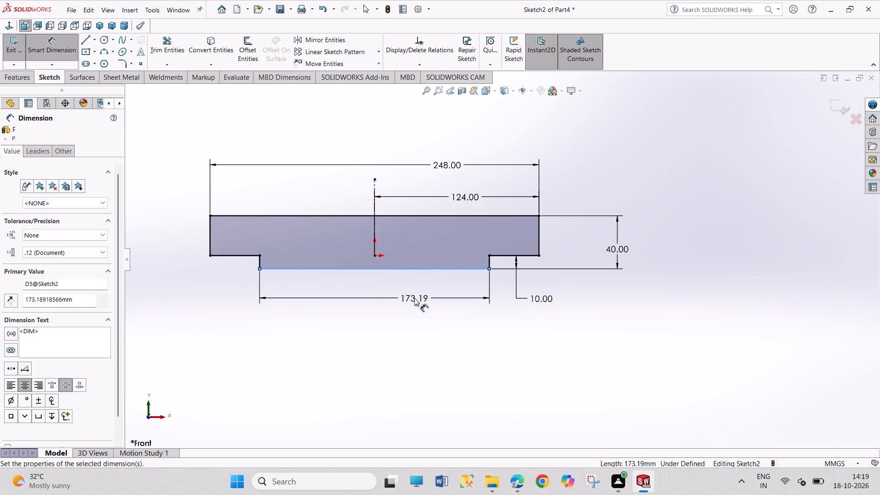
type("138")
key("Return")
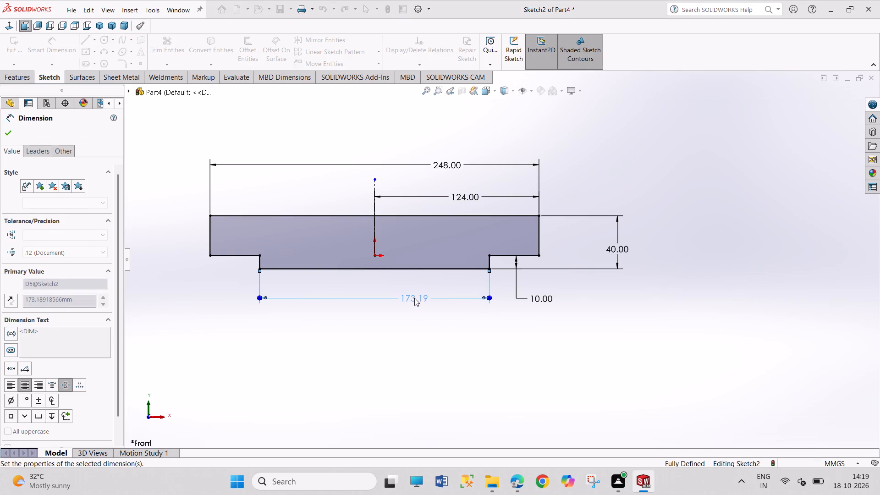
right_click(422, 358)
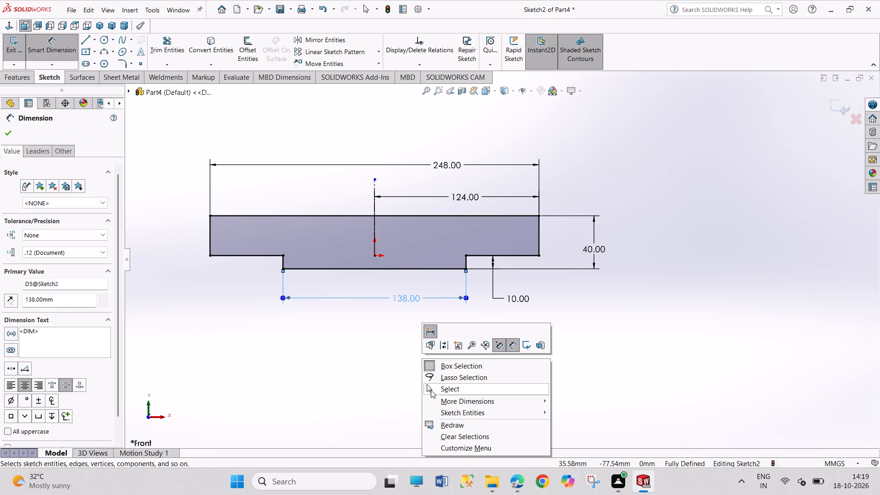
left_click(433, 385)
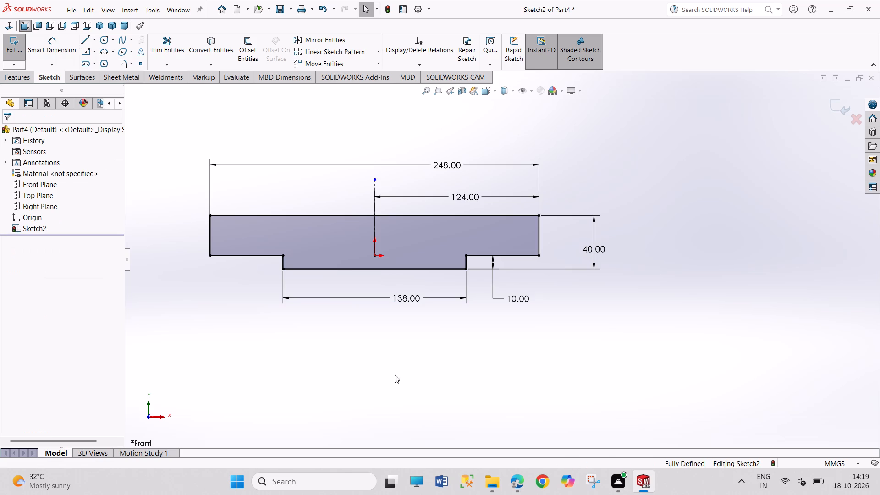
Exit the profile sketch and extrude it 580 mm with a Mid Plane end condition.
left_click(13, 45)
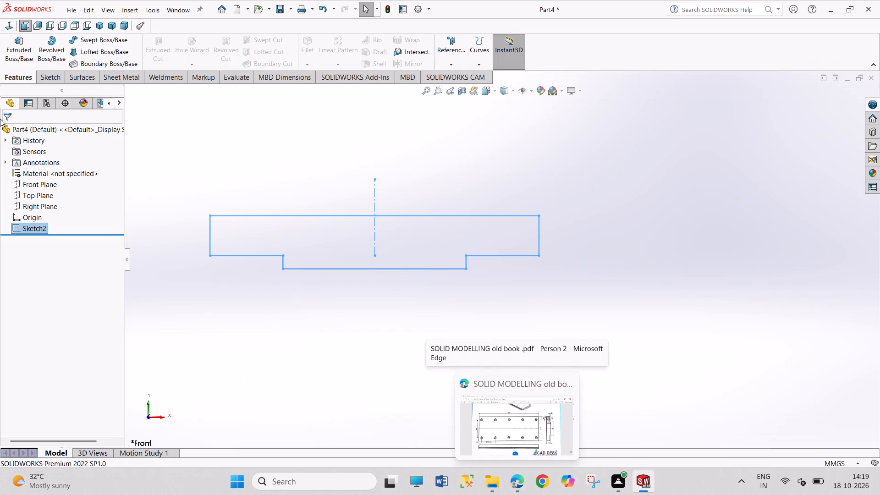
left_click(21, 42)
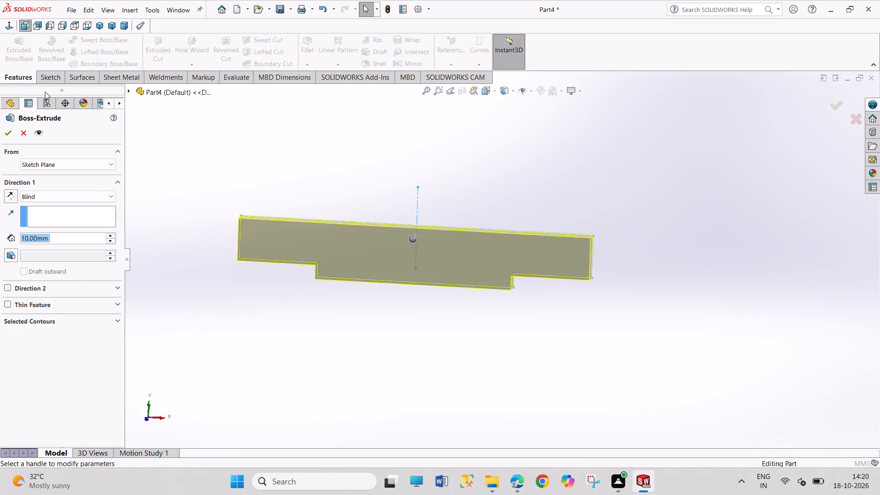
left_click(61, 197)
left_click(66, 246)
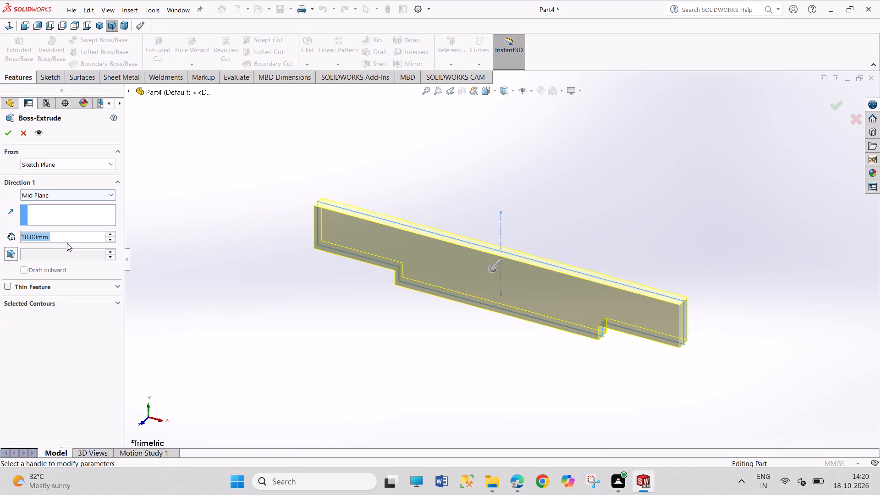
type("580")
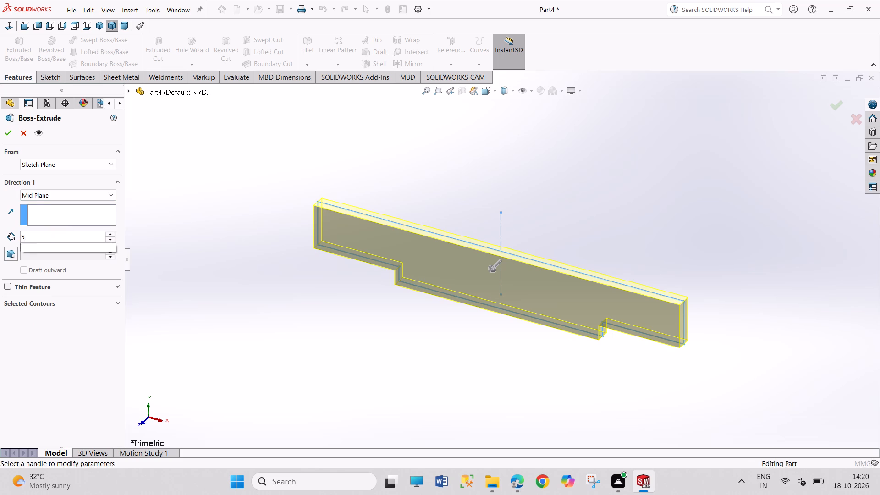
key("Return")
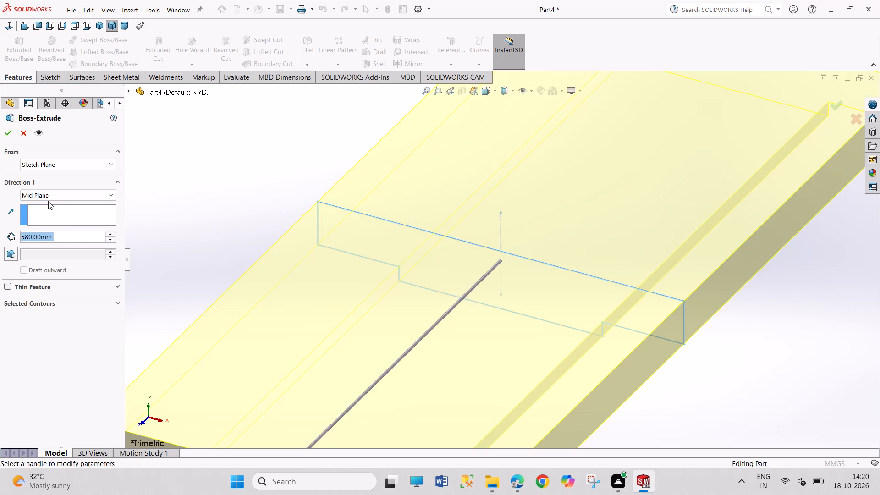
left_click(11, 130)
left_click_drag(210, 211, 213, 213)
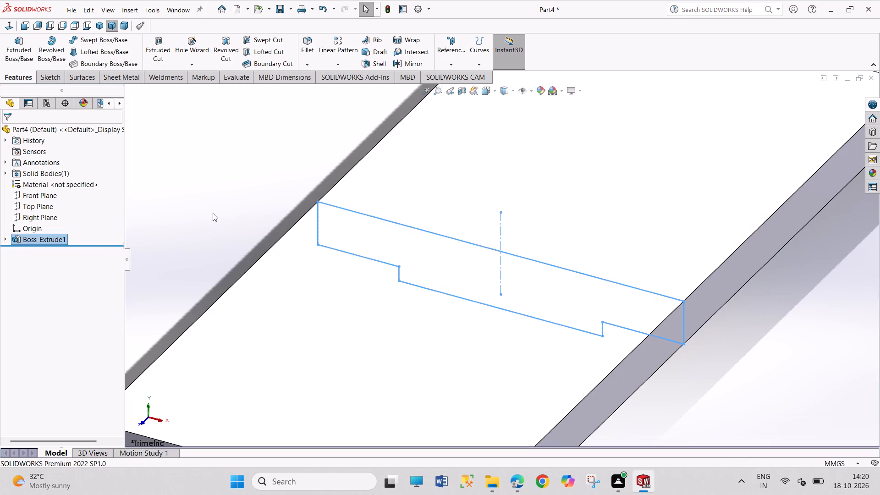
left_click_drag(213, 213, 245, 267)
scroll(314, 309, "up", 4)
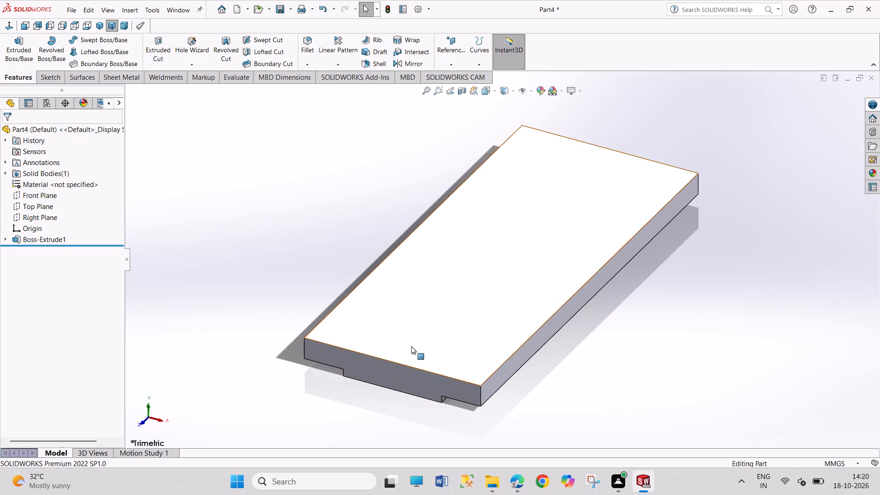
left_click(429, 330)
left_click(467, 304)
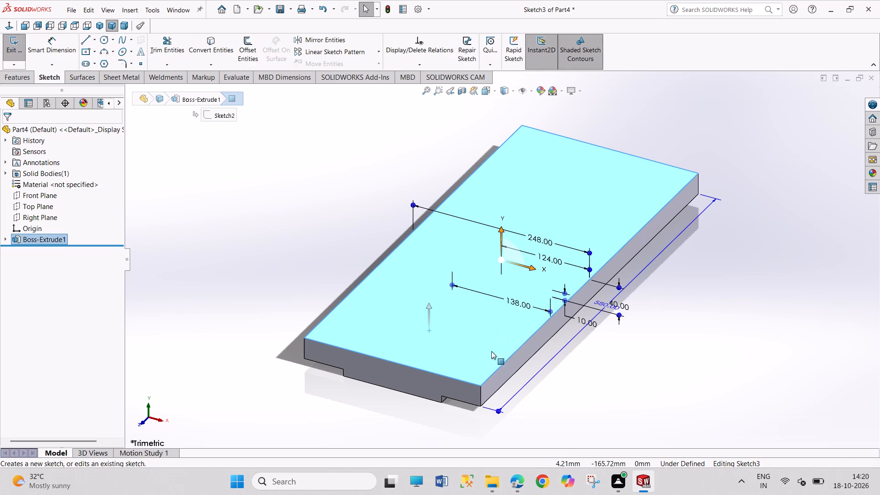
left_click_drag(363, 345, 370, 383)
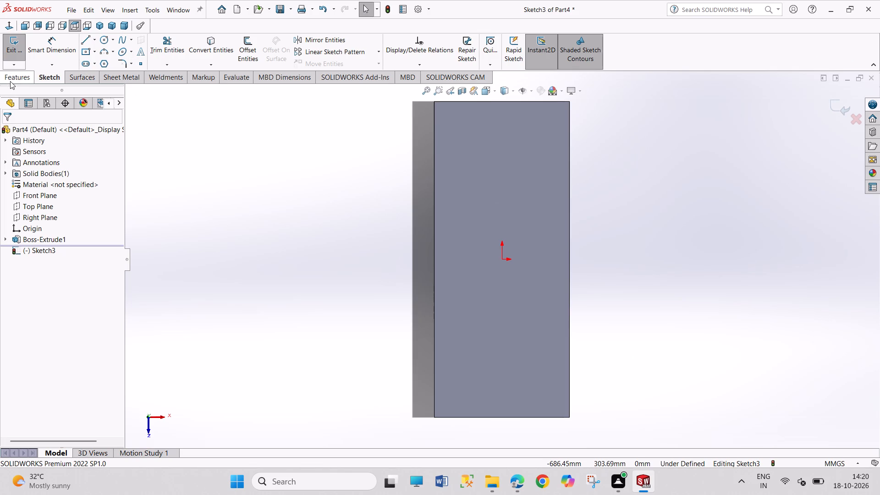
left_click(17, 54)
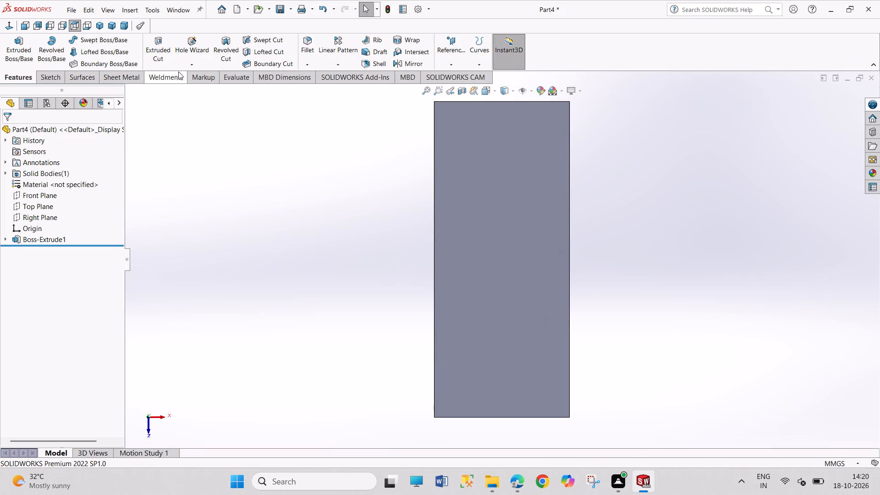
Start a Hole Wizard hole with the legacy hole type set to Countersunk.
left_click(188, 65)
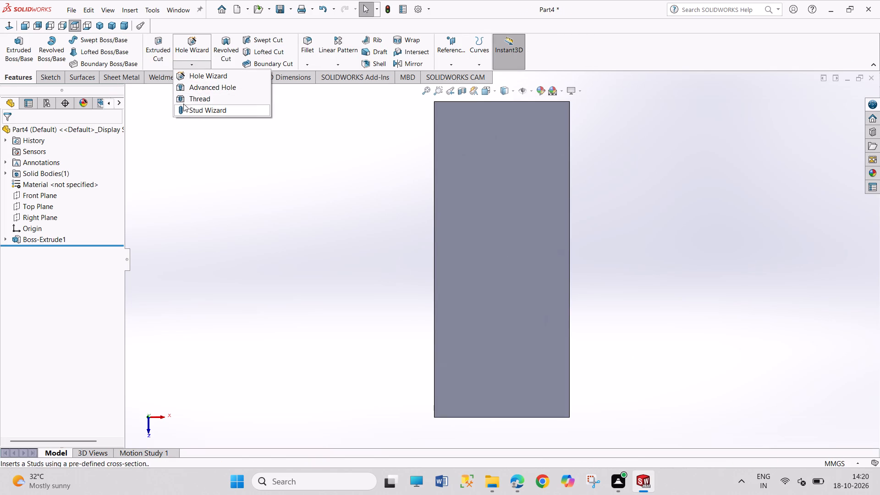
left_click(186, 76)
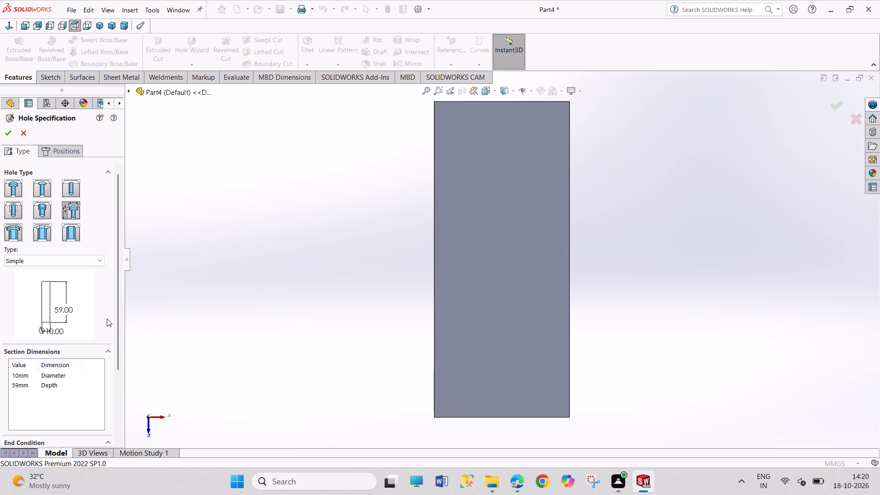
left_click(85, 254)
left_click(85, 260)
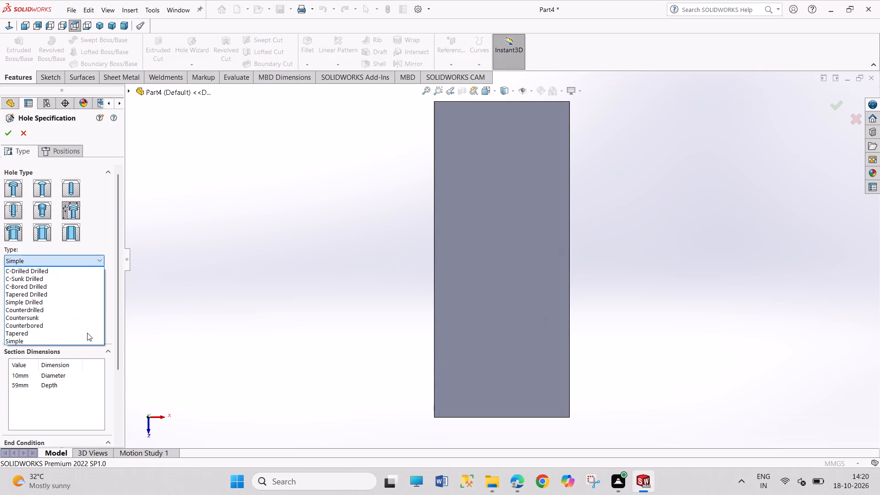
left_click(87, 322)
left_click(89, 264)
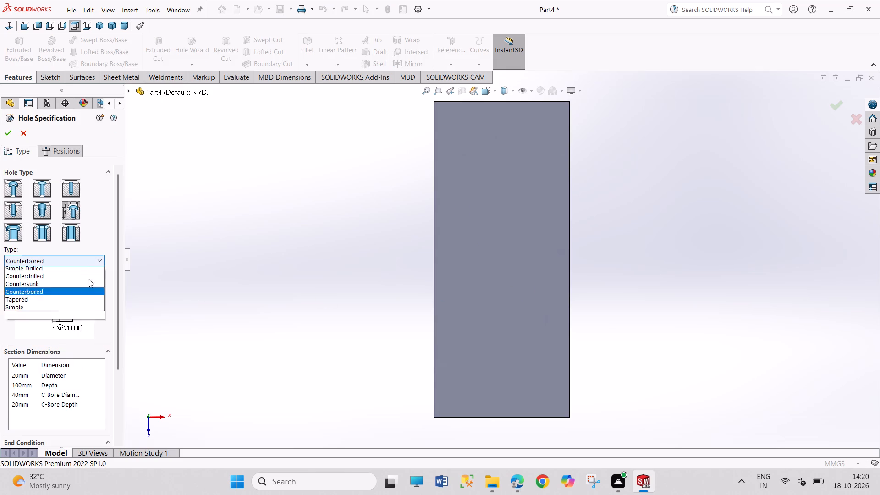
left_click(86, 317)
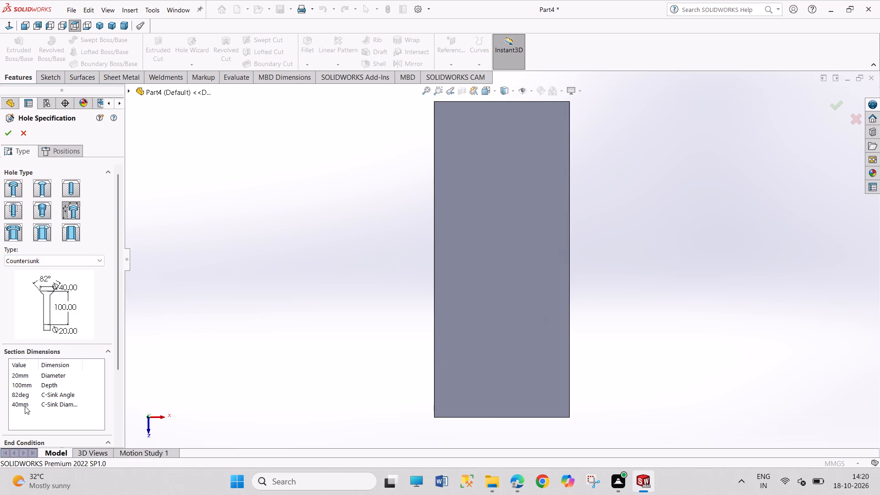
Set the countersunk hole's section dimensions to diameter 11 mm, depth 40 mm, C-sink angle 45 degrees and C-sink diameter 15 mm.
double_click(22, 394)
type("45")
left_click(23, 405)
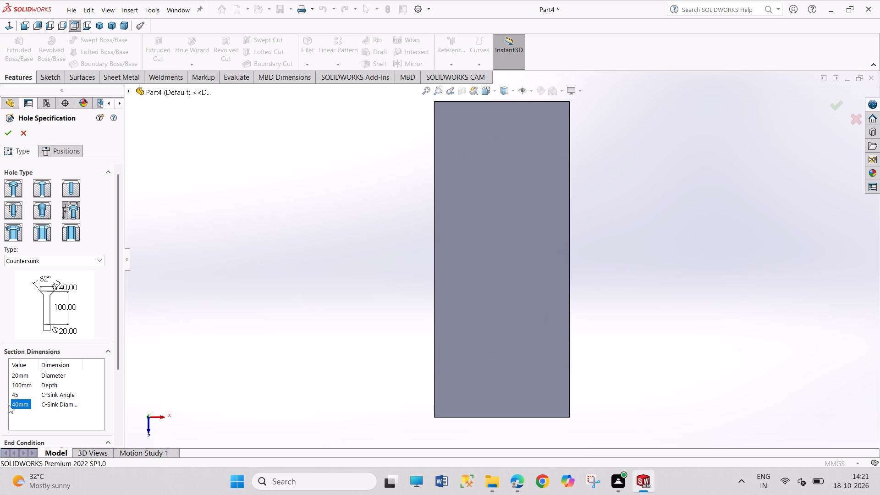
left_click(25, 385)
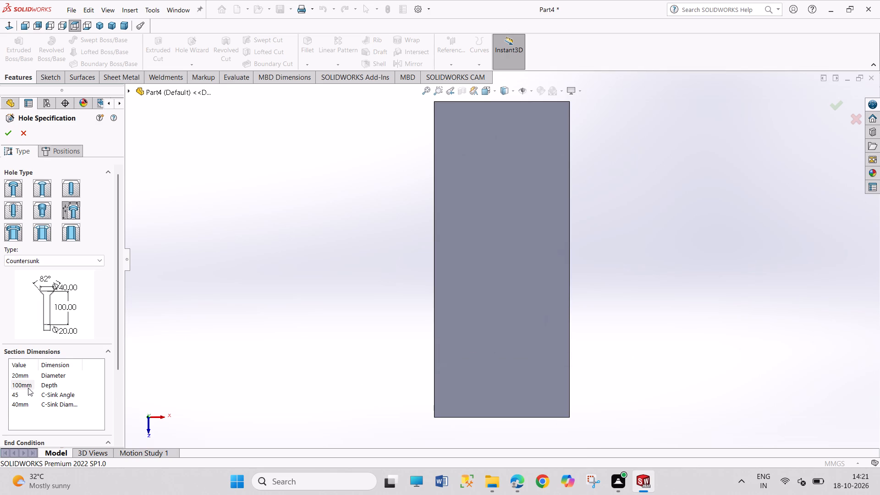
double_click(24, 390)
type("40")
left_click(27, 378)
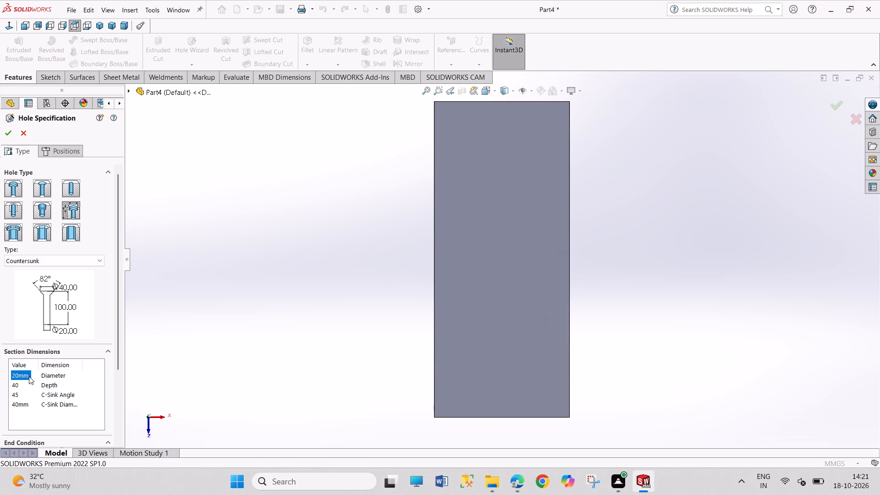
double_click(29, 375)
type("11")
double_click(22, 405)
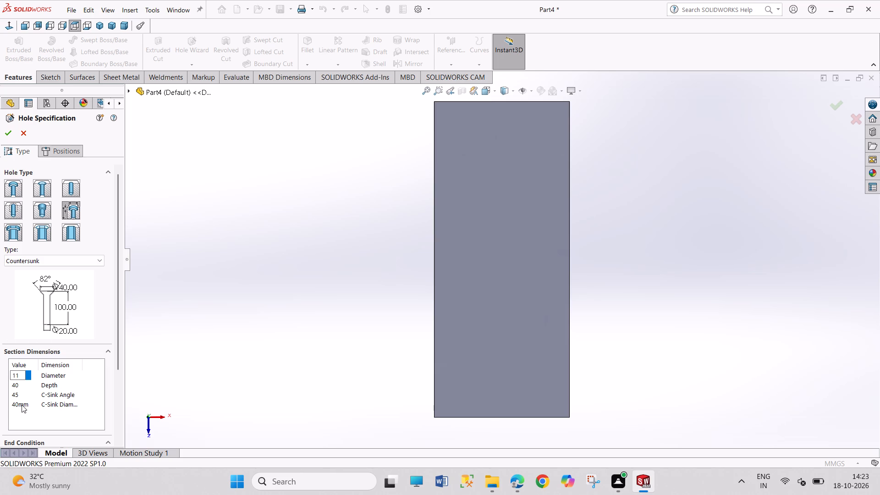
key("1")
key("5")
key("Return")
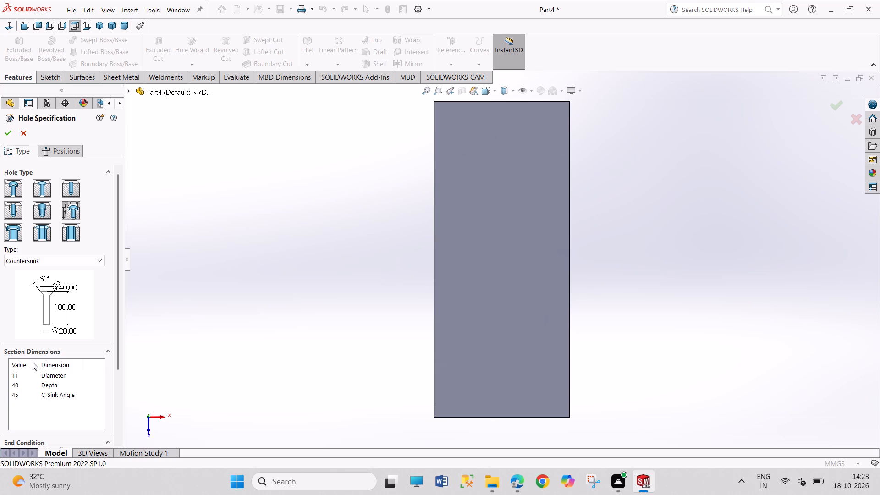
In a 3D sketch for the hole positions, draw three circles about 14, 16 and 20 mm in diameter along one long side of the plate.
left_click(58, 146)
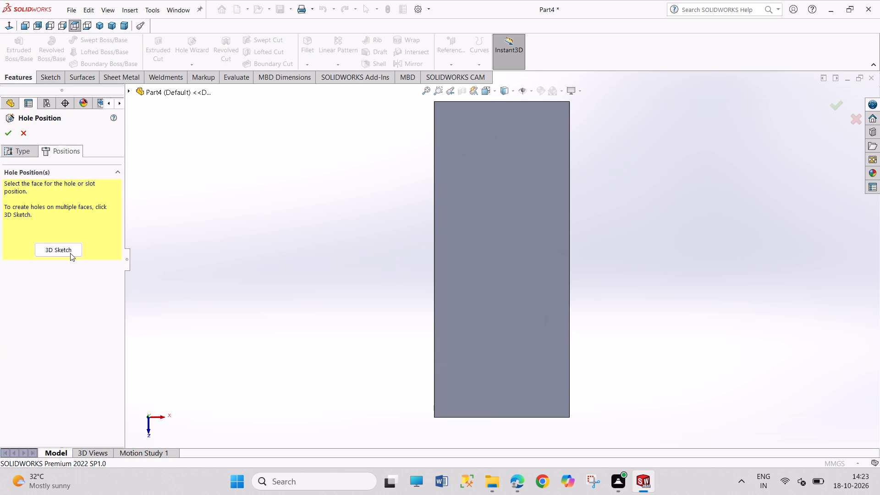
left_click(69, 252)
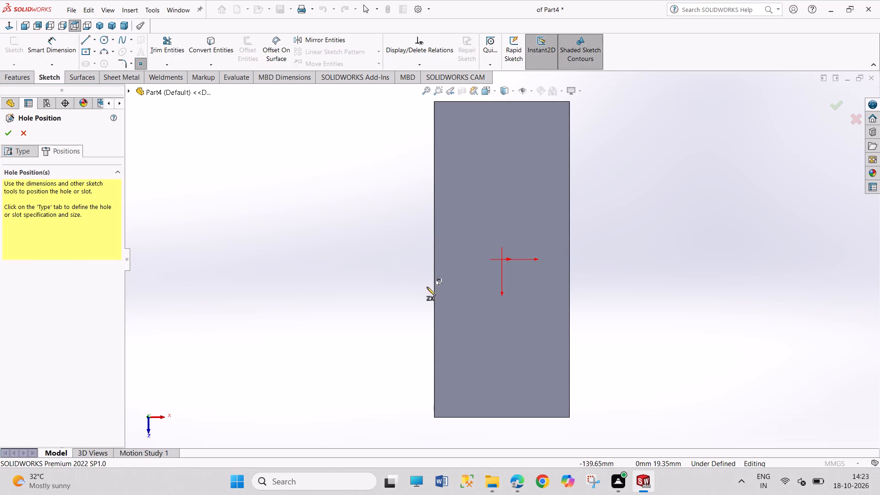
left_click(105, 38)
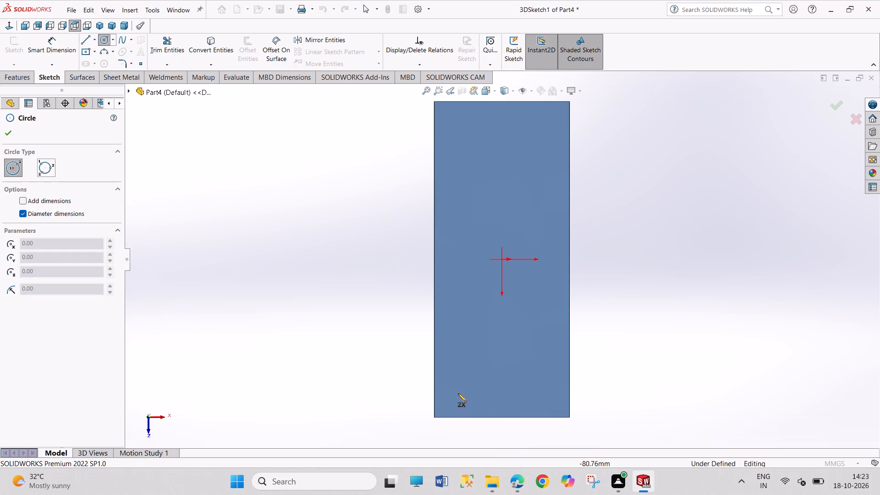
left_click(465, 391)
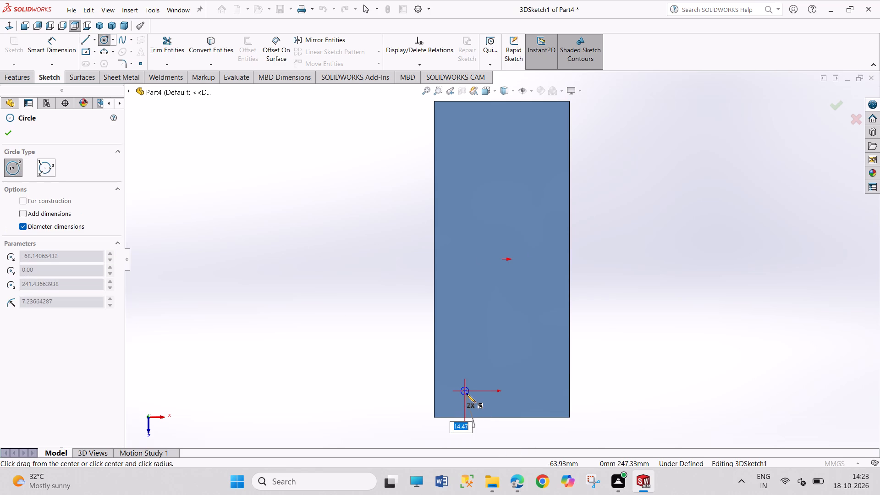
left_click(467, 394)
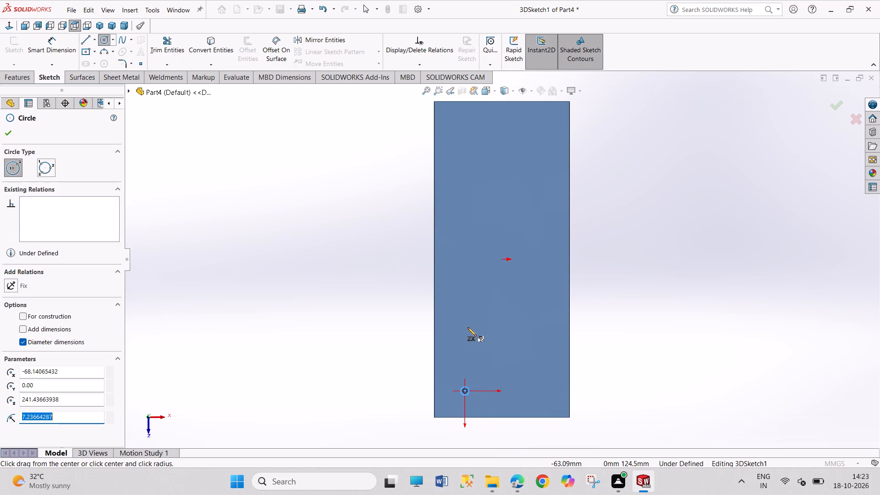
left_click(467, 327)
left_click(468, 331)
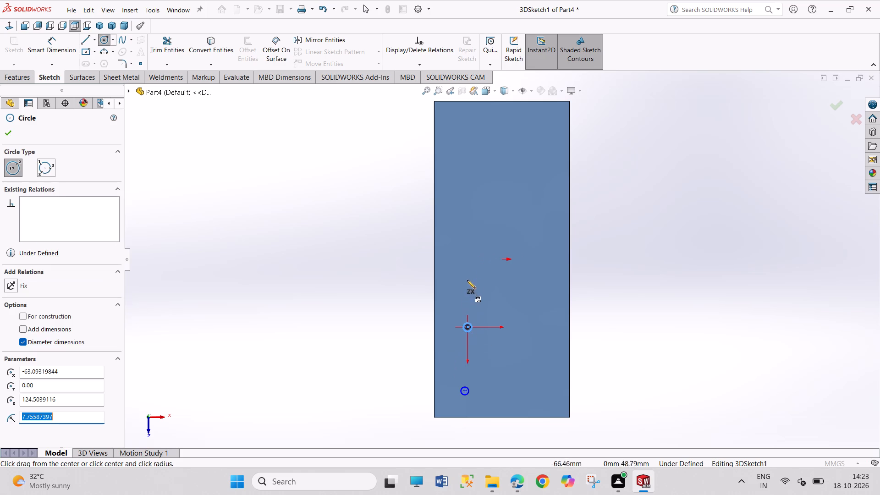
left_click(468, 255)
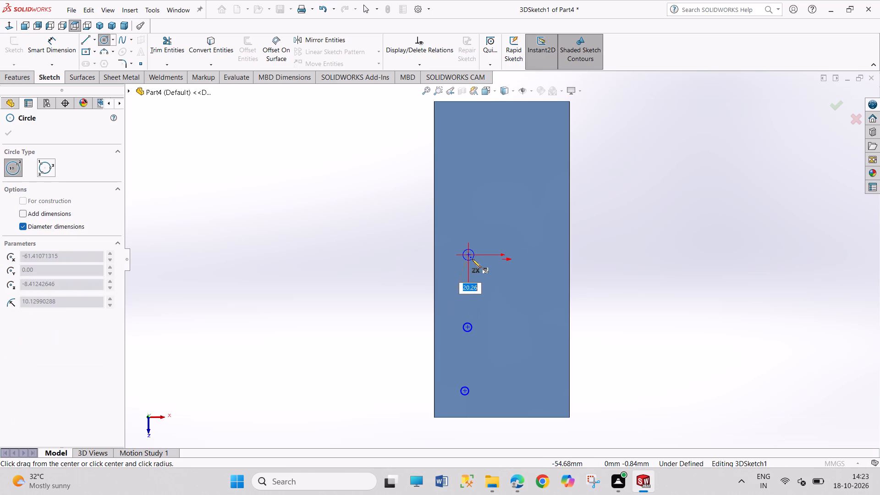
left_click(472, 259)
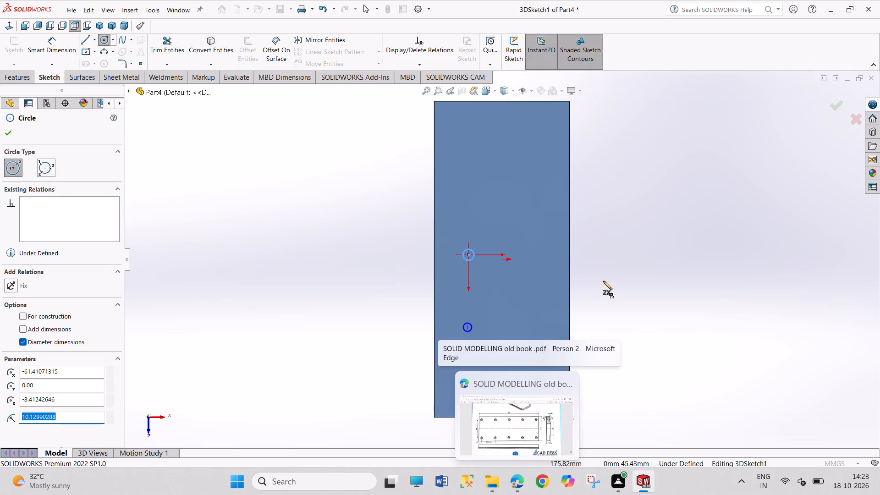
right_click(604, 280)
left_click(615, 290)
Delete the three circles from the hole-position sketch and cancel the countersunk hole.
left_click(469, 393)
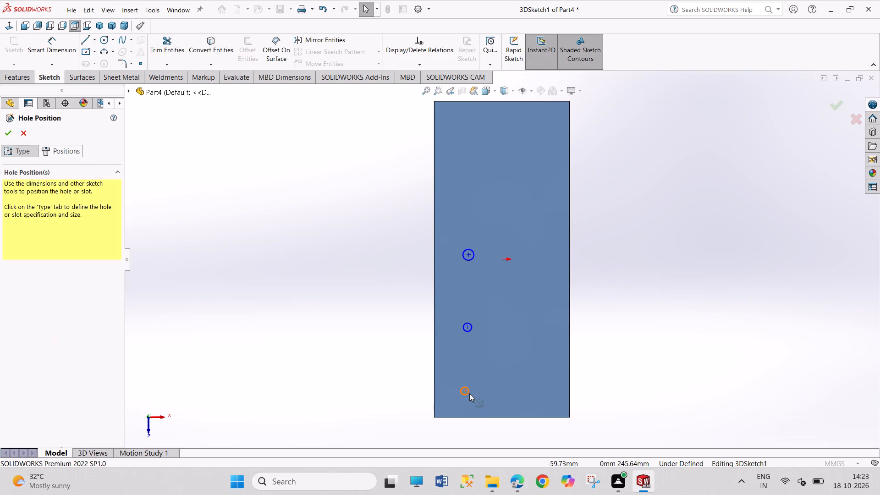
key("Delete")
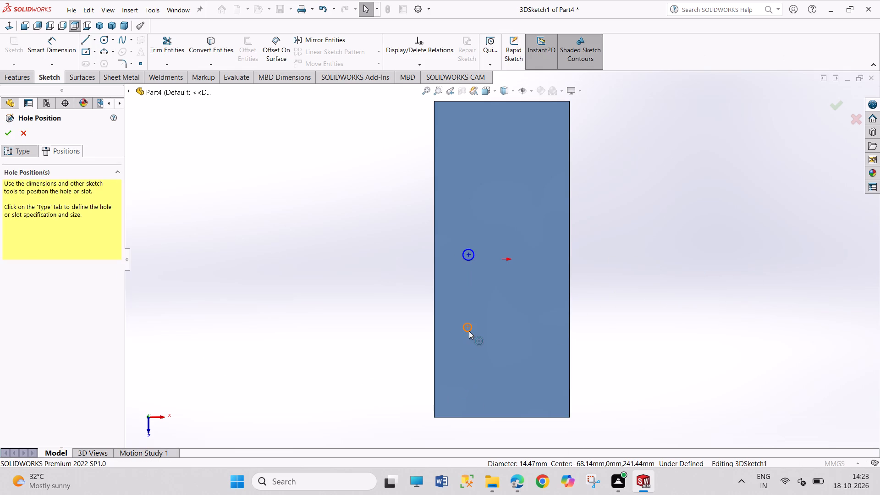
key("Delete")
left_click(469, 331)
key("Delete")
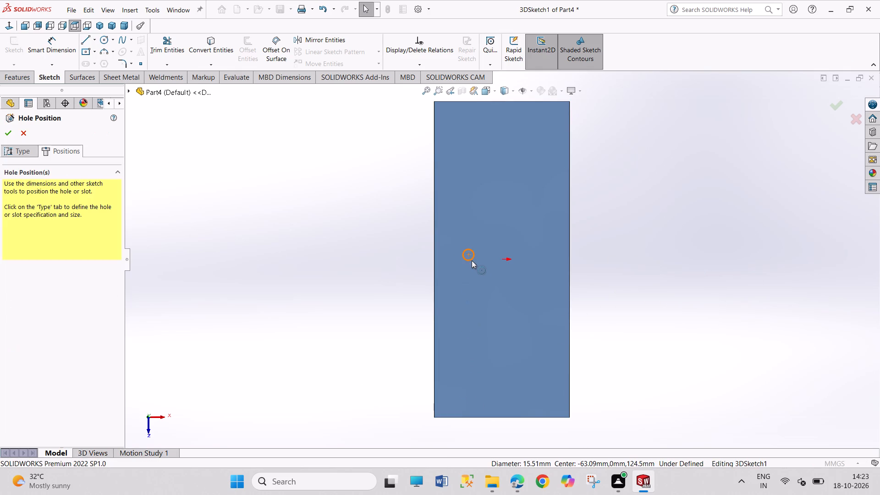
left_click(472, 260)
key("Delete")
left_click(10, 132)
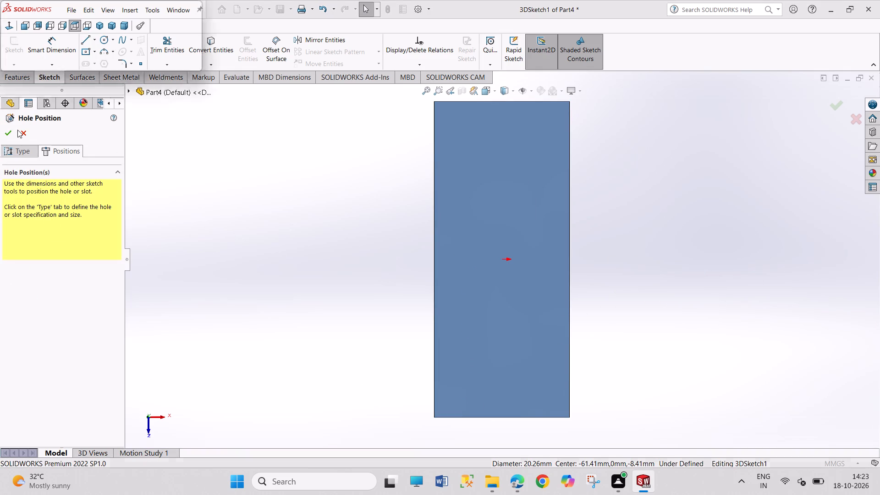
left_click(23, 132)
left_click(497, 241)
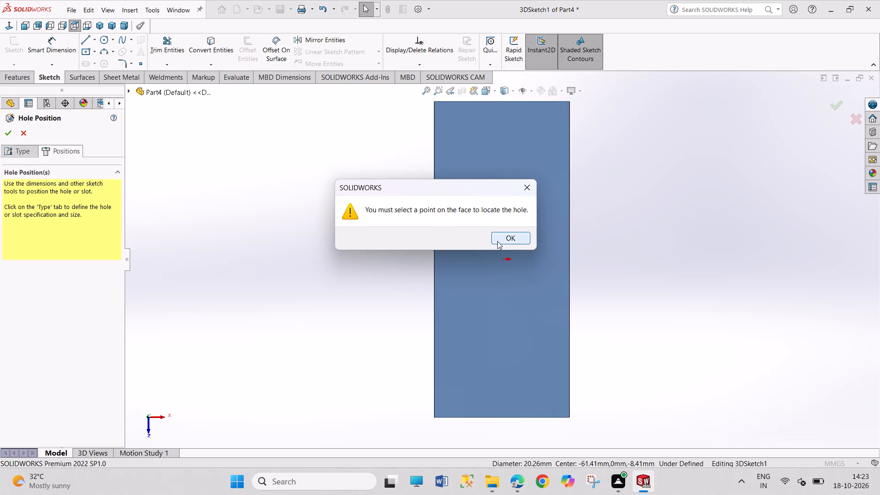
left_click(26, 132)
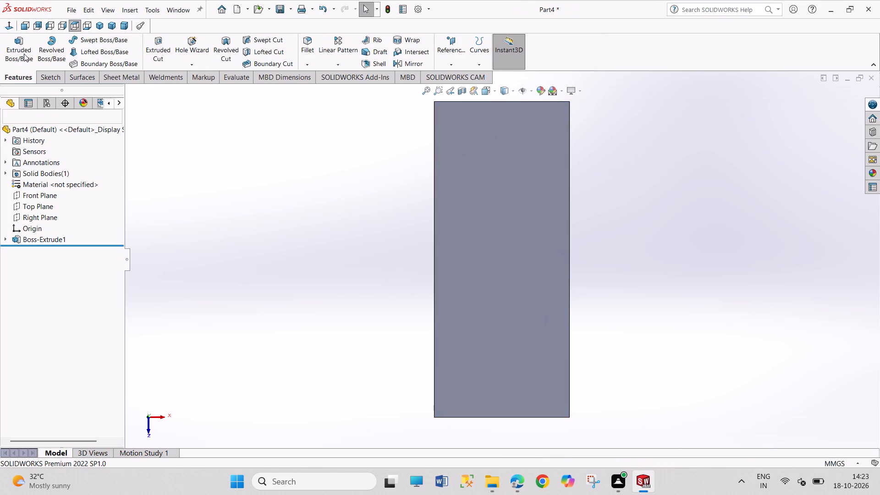
Open a sketch on the plate's top face and draw a circle about 27 mm in diameter near one corner.
left_click_drag(282, 285, 307, 335)
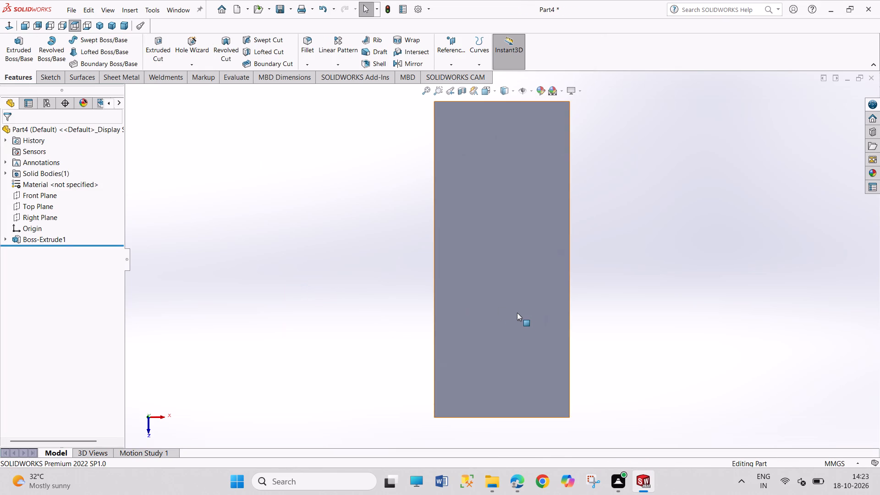
left_click(520, 314)
left_click(563, 287)
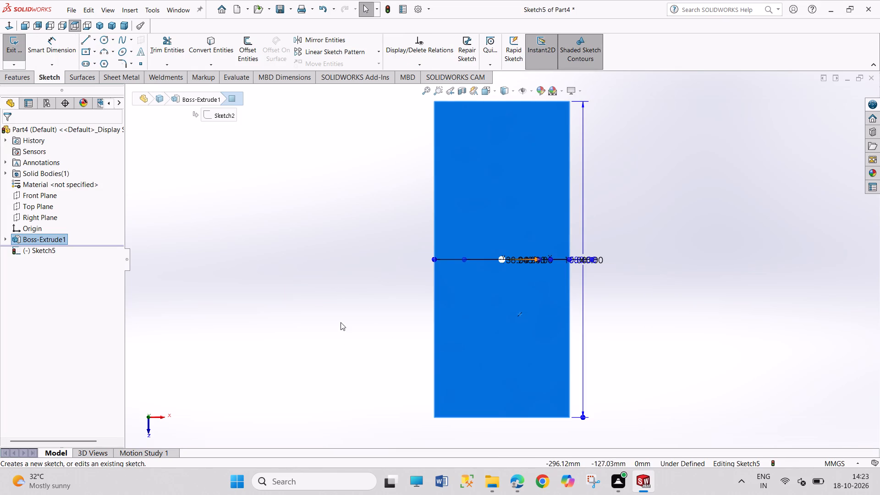
left_click_drag(341, 313, 378, 379)
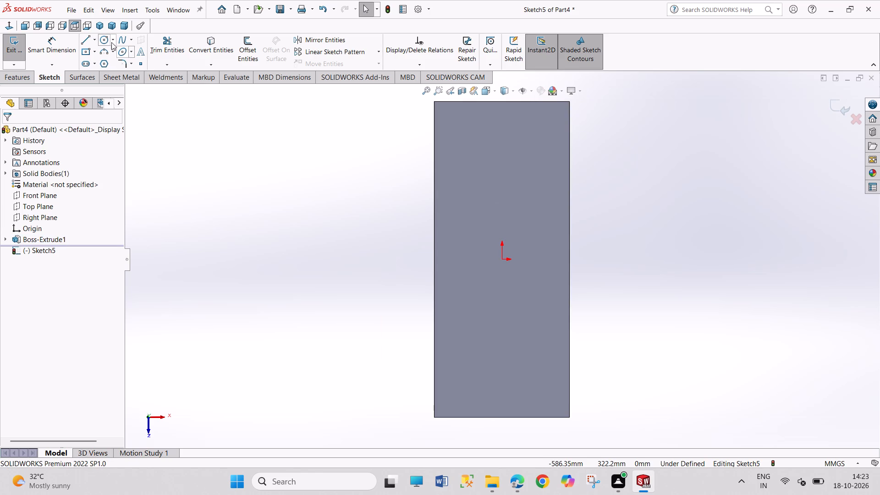
left_click(107, 38)
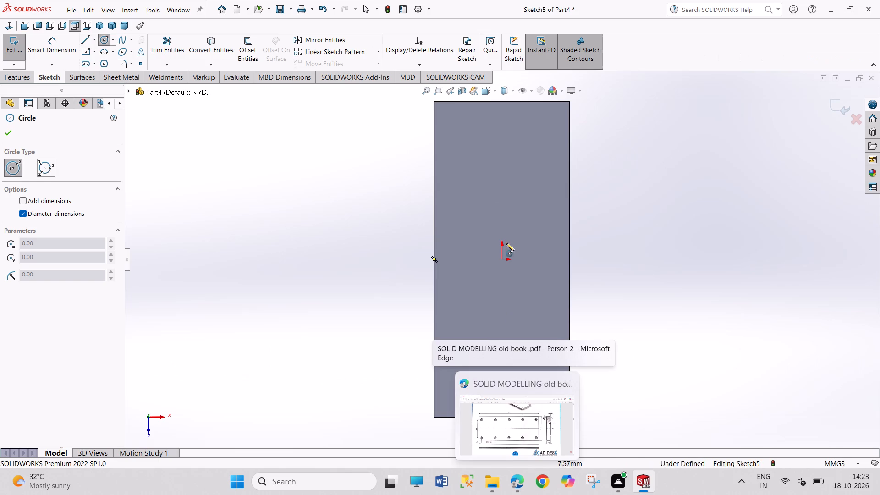
left_click(461, 130)
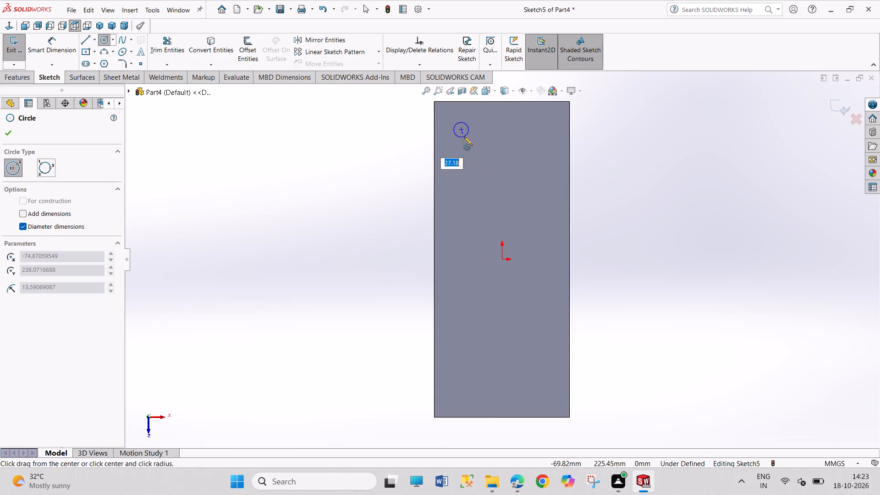
left_click(464, 137)
left_click(462, 225)
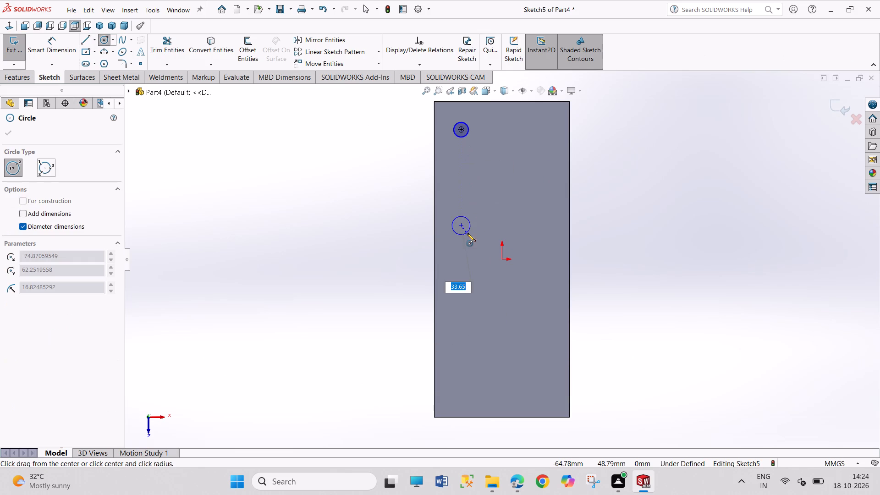
key("Escape")
Dimension the circle's diameter to 15 mm.
right_click_drag(432, 266, 429, 166)
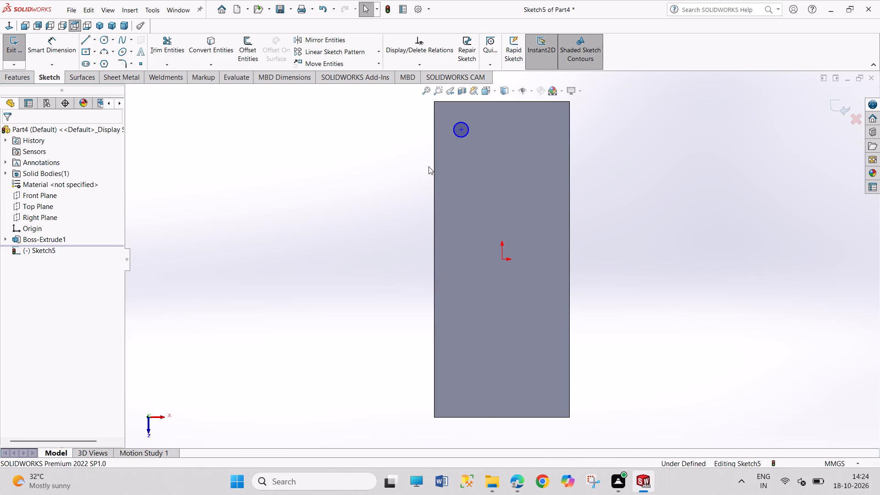
right_click_drag(429, 166, 429, 159)
left_click(467, 134)
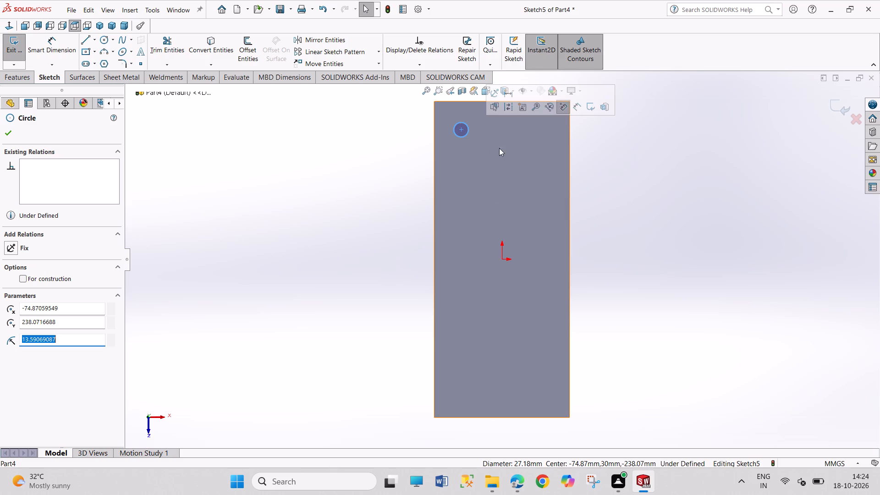
right_click_drag(309, 278, 335, 133)
right_click_drag(357, 264, 366, 199)
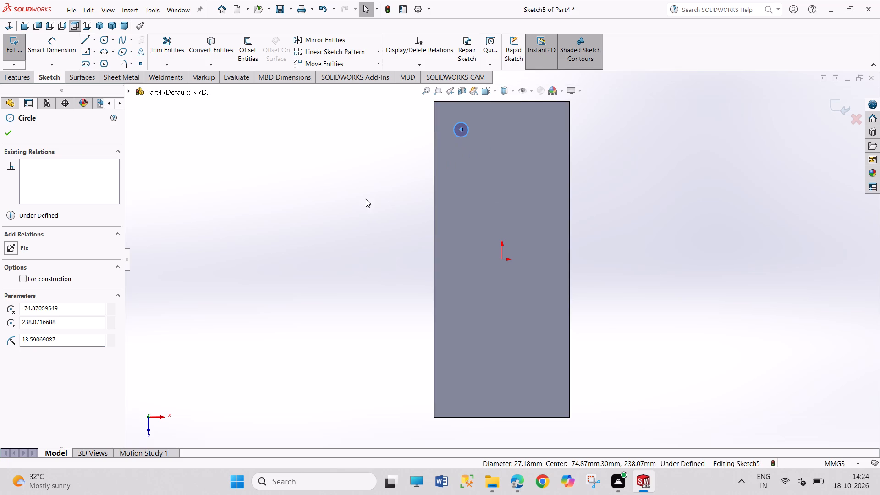
right_click_drag(366, 199, 370, 134)
left_click(461, 137)
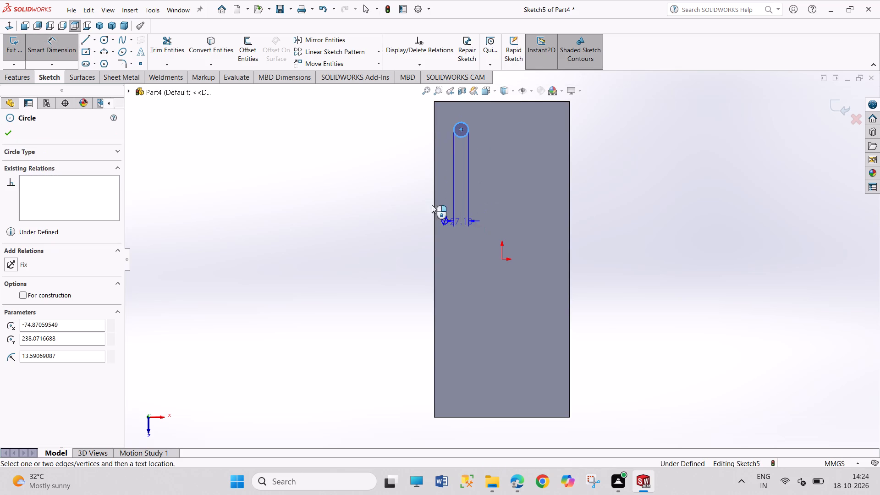
left_click(394, 155)
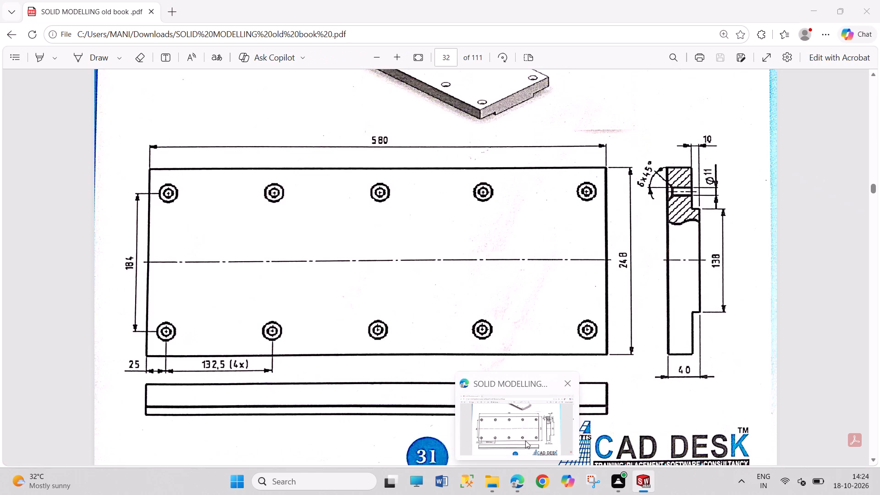
type("15")
key("Return")
right_click(361, 338)
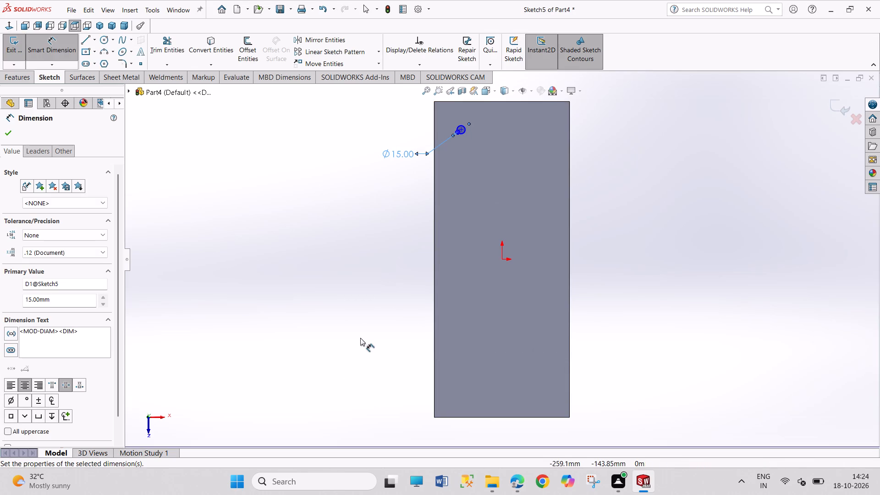
left_click(394, 369)
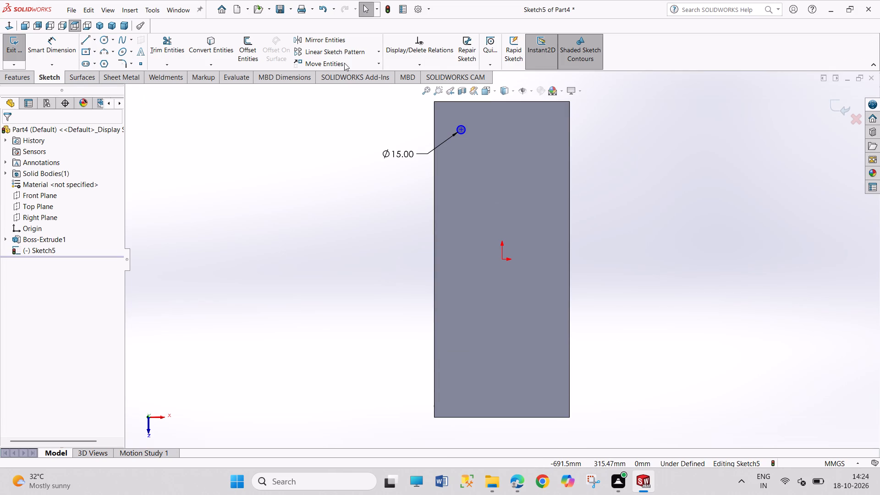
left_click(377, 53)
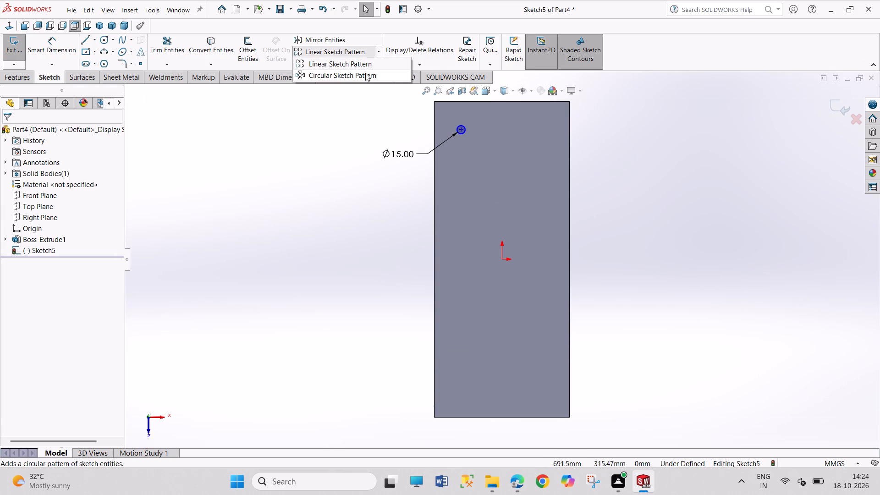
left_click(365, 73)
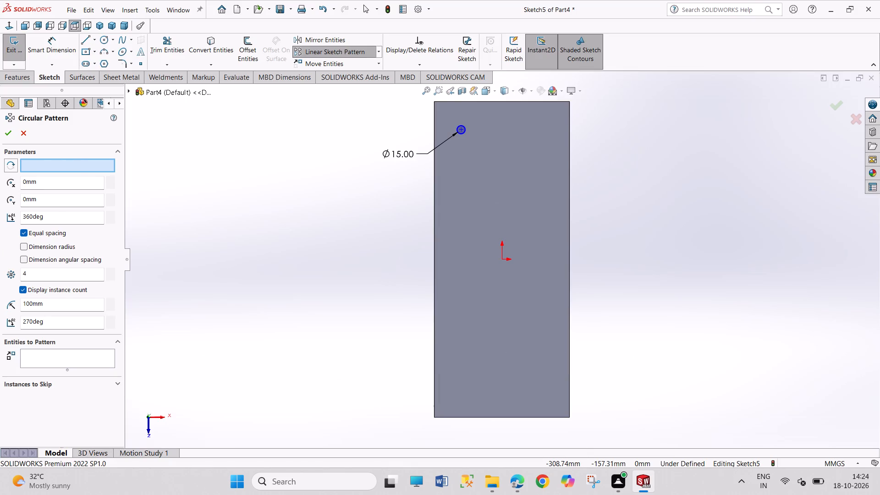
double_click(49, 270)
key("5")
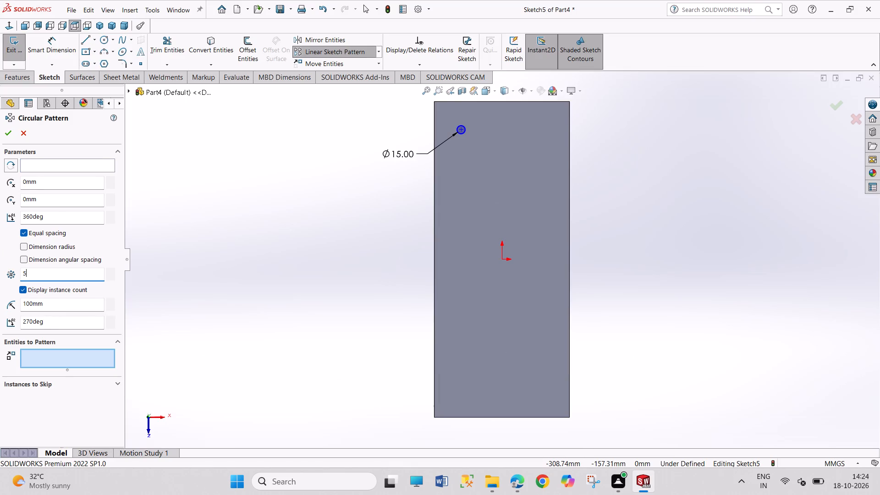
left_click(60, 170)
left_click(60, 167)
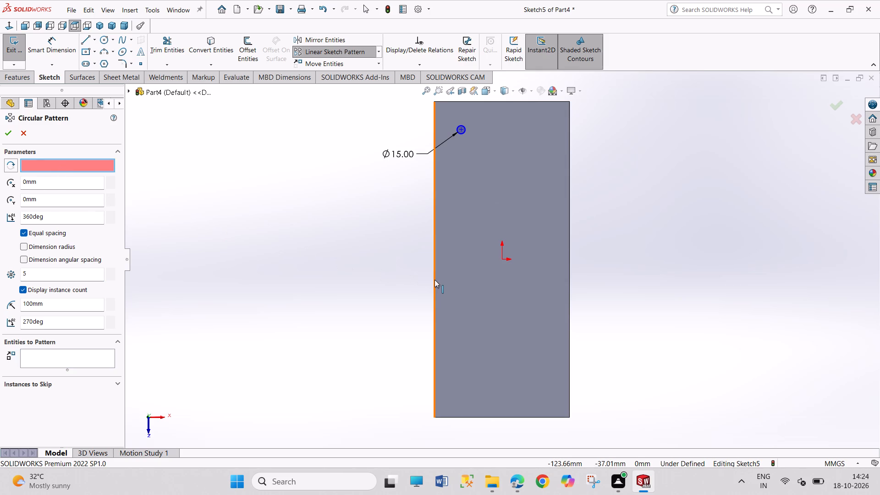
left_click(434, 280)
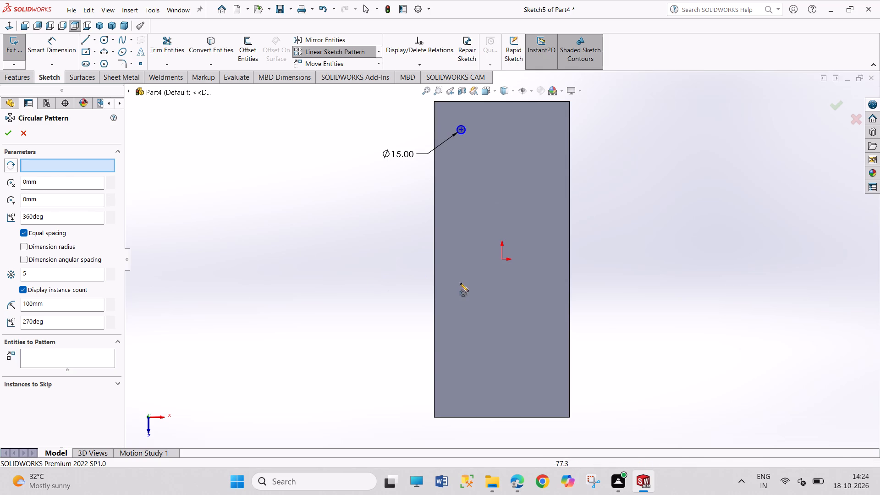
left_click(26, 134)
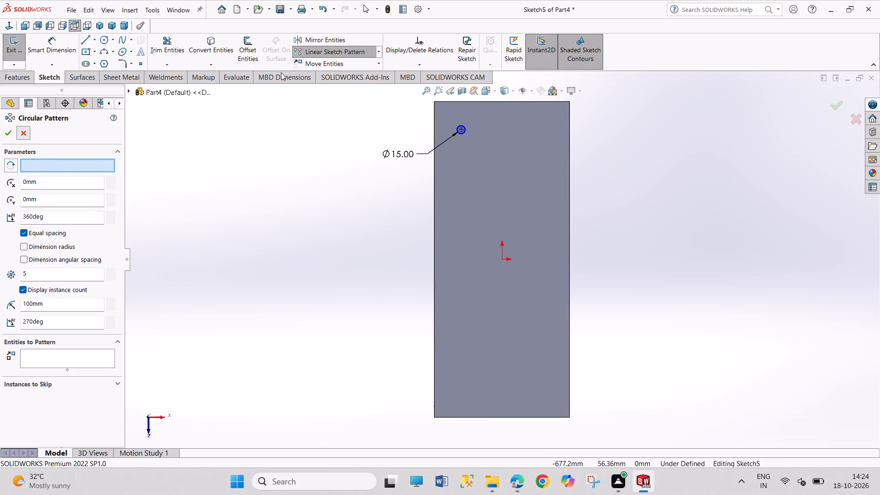
Start a linear sketch pattern of the 15 mm circle with 5 instances spaced 132.5 mm apart.
left_click(334, 51)
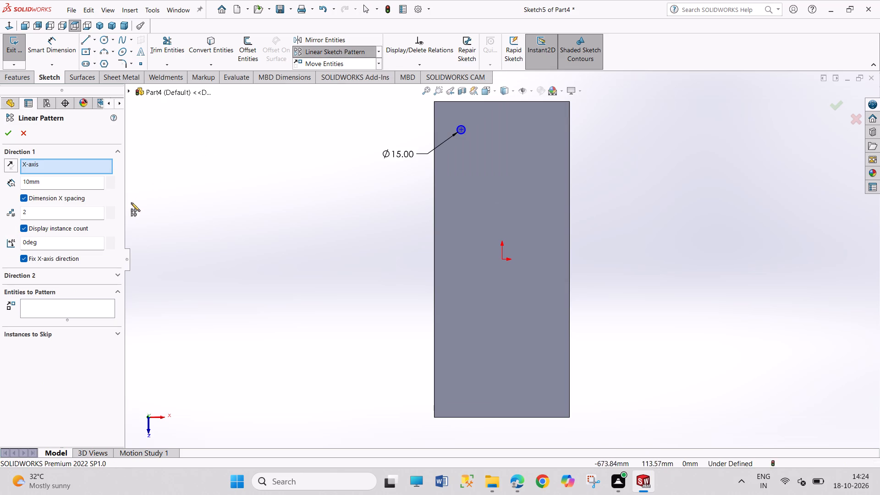
double_click(48, 213)
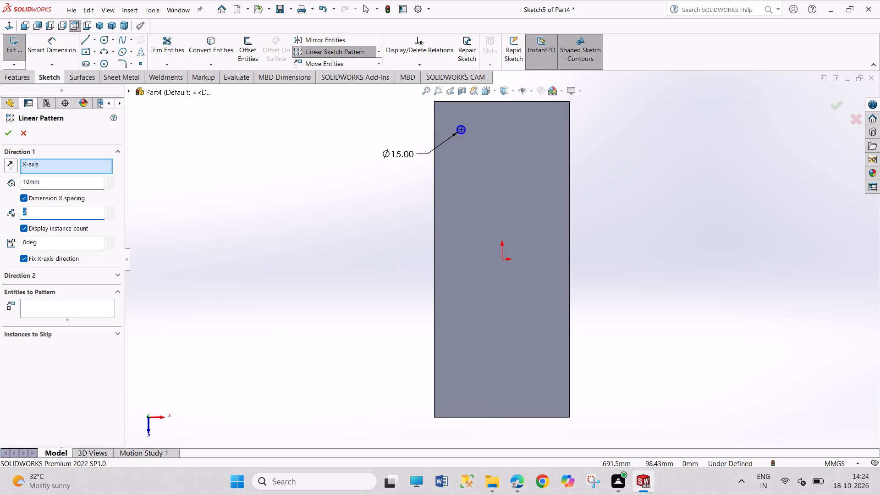
key("5")
double_click(49, 181)
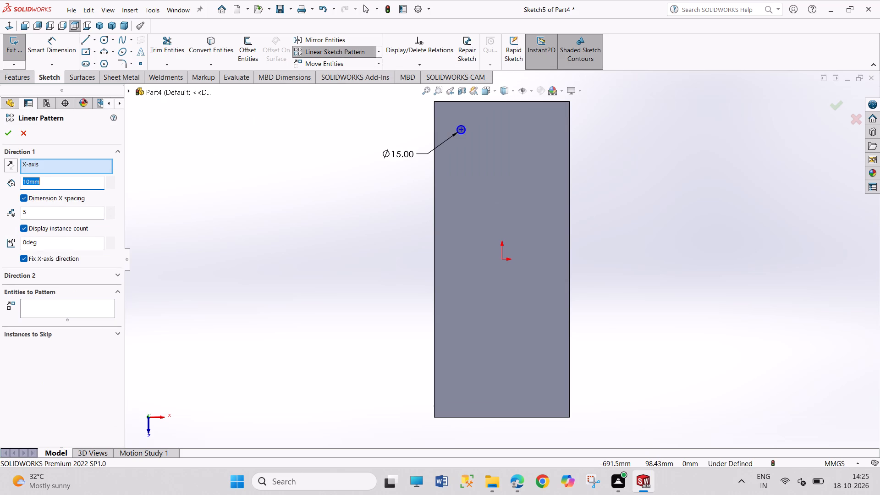
key("1")
key("3")
key("2")
key("period")
key("5")
key("Return")
left_click(78, 305)
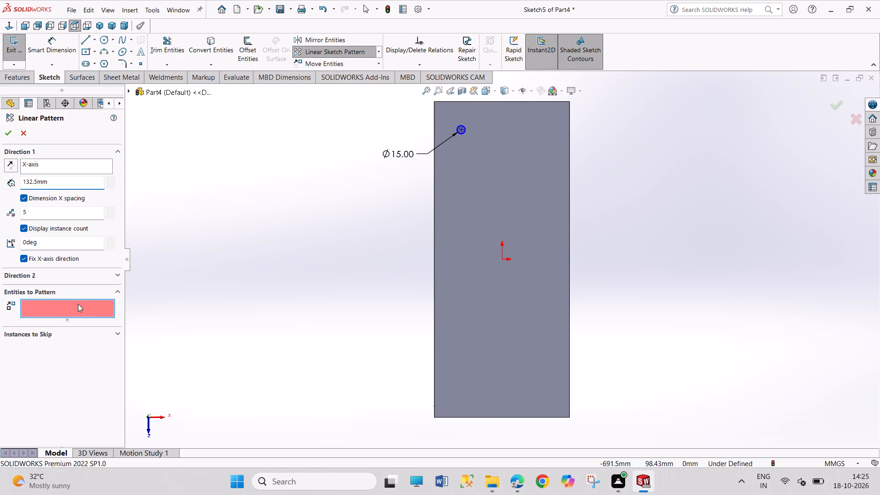
left_click(466, 131)
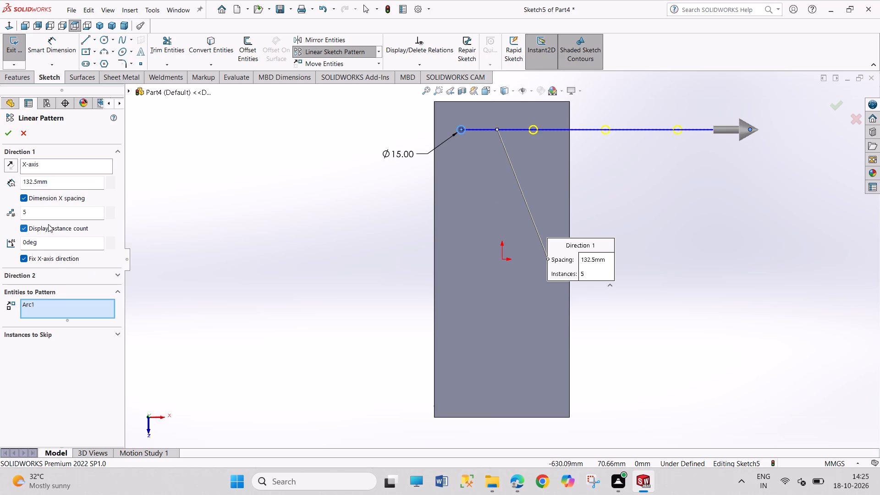
Set the pattern's first direction along the plate's long edge with 5 instances, reversed so the copies run down the plate.
right_click(61, 172)
right_click(71, 165)
left_click(77, 171)
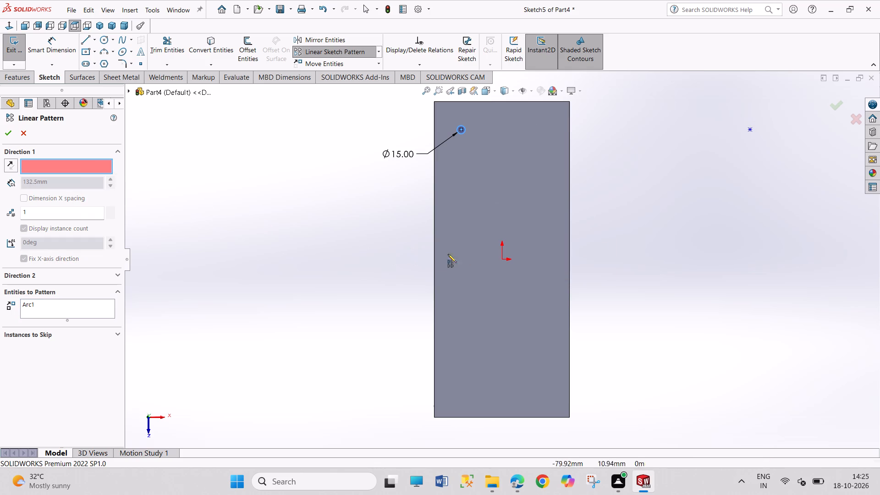
left_click(435, 257)
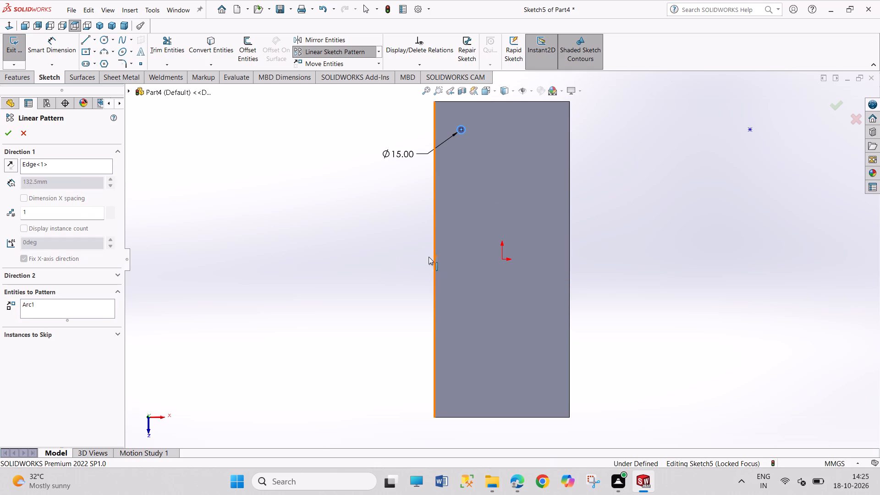
left_click(67, 169)
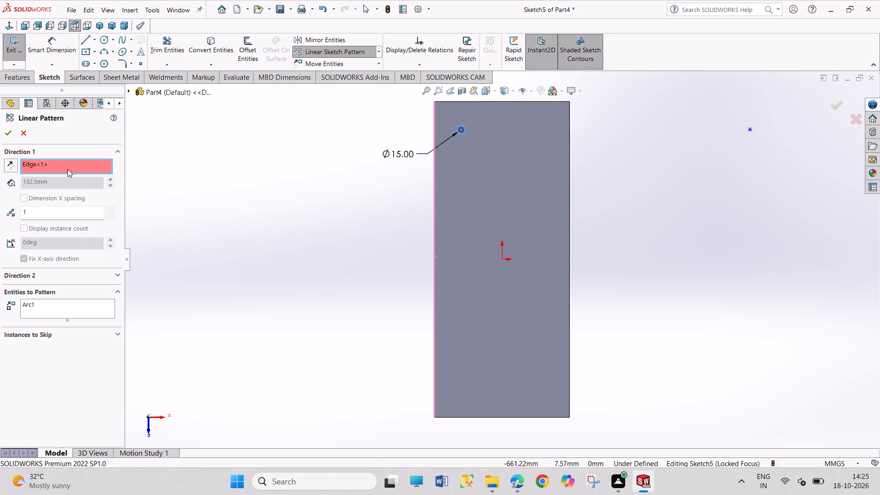
left_click(432, 308)
double_click(31, 213)
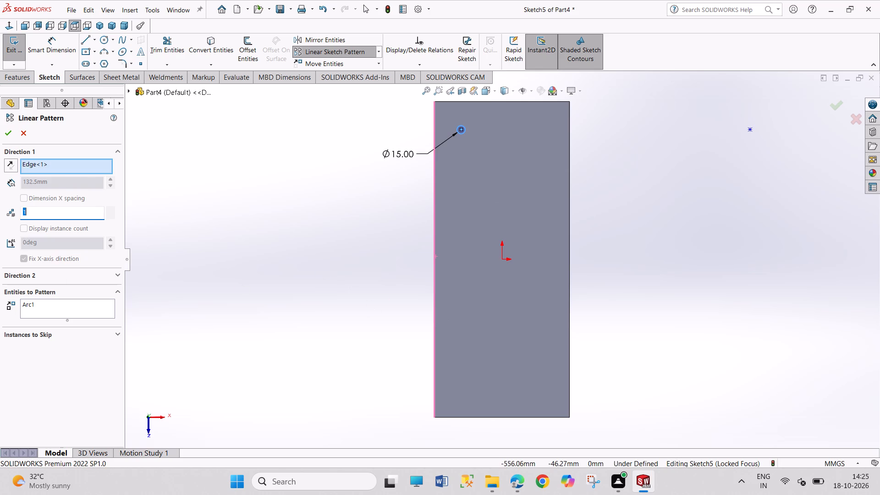
key("5")
key("Return")
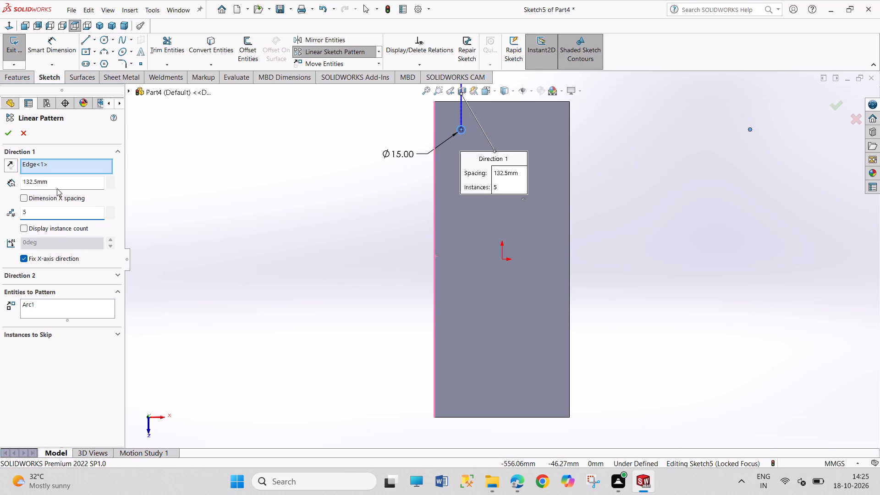
left_click(11, 169)
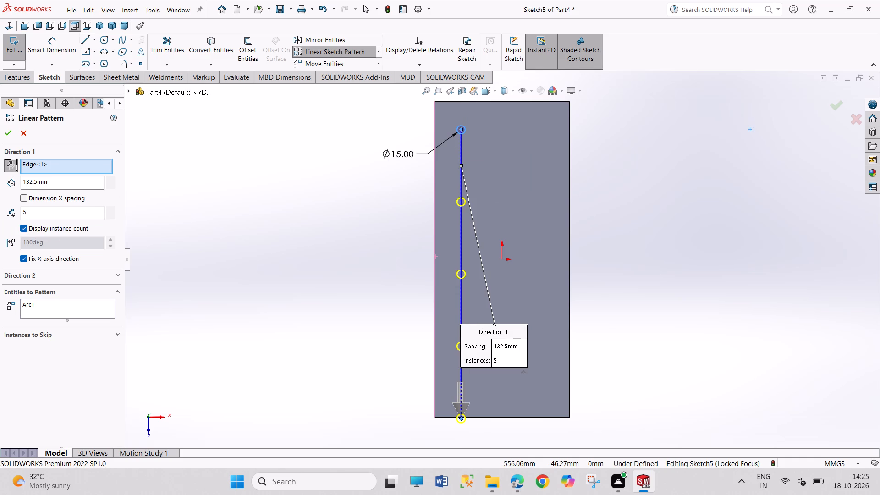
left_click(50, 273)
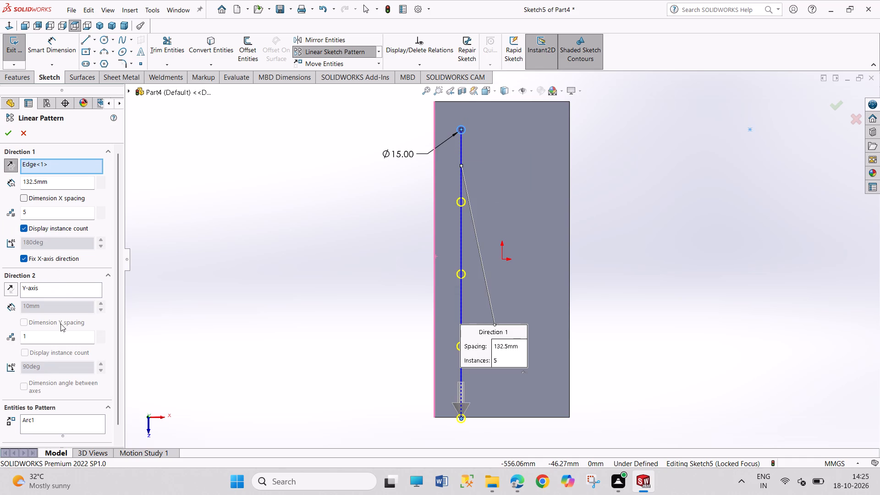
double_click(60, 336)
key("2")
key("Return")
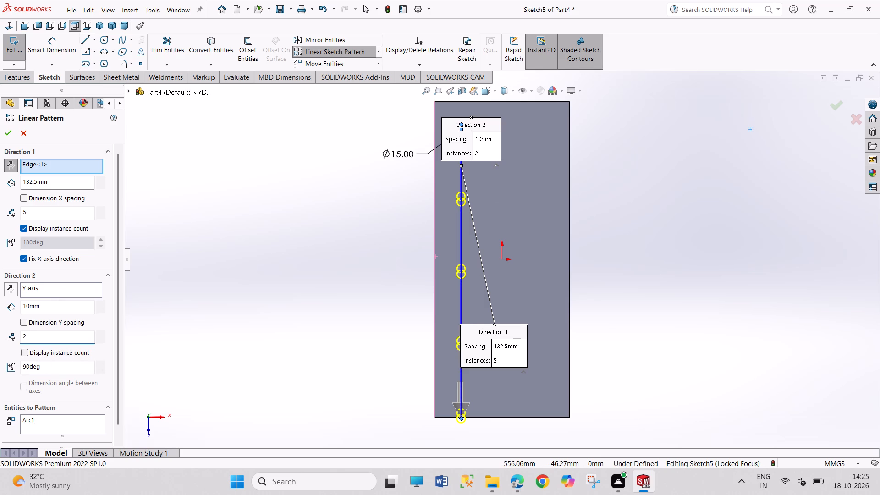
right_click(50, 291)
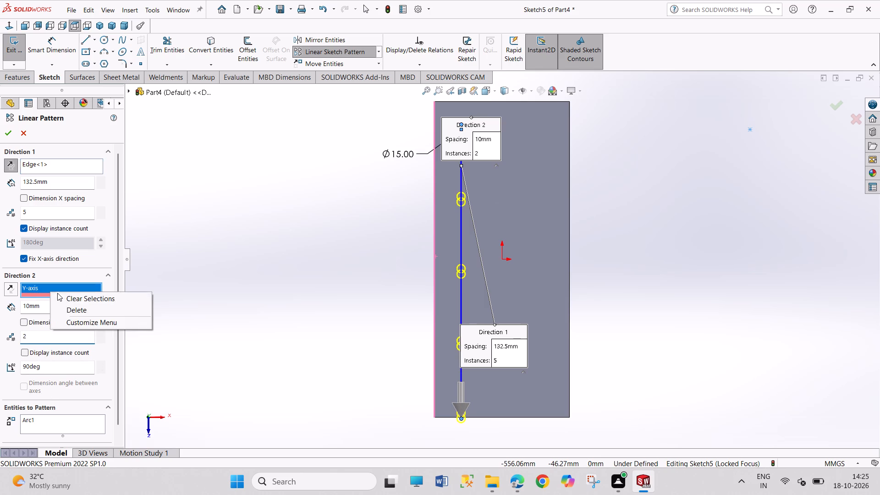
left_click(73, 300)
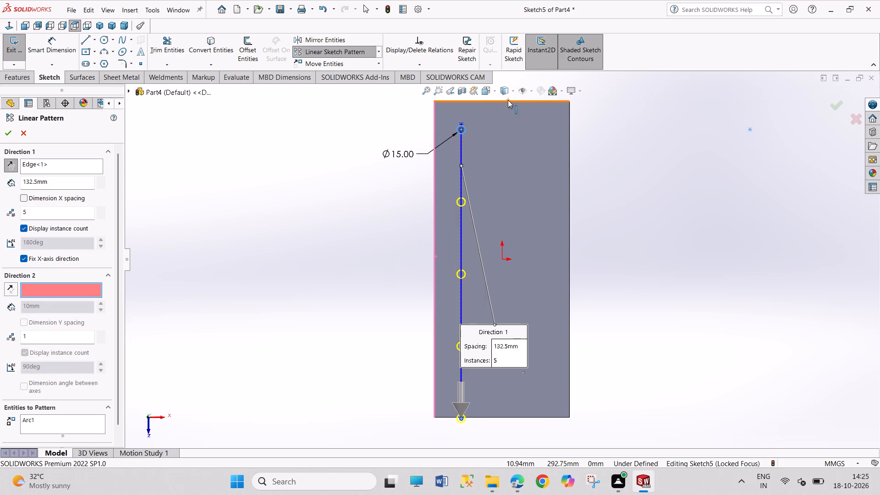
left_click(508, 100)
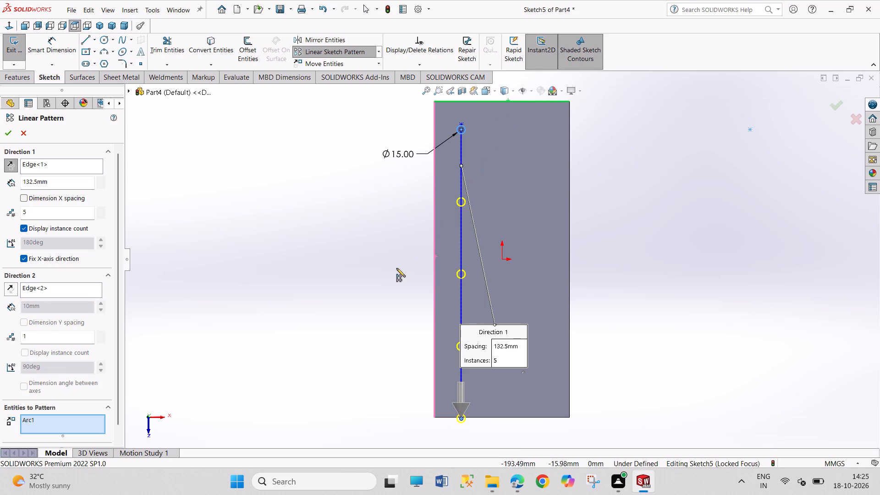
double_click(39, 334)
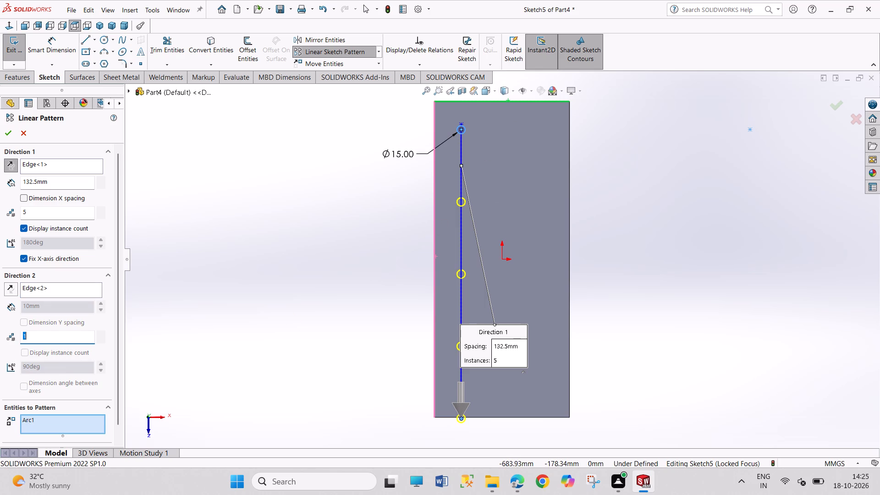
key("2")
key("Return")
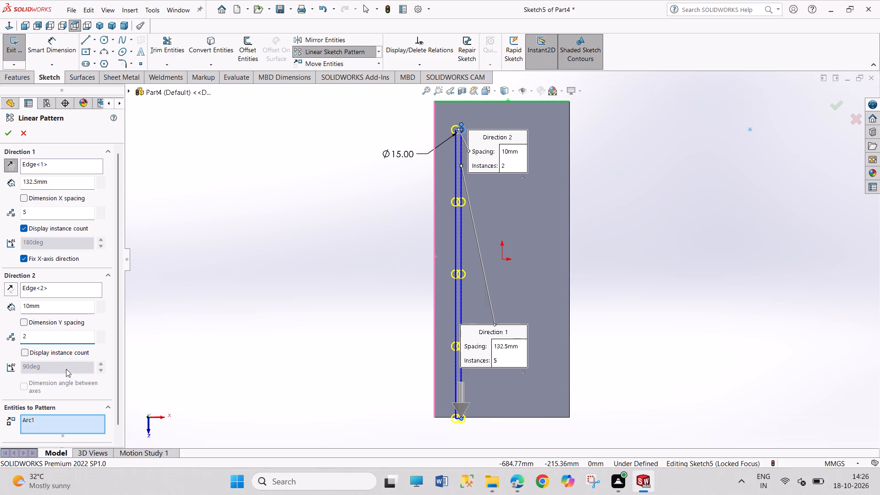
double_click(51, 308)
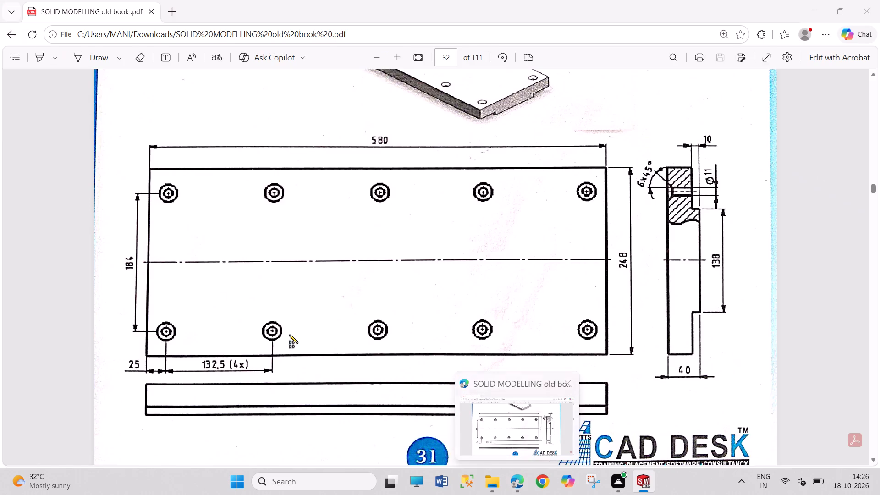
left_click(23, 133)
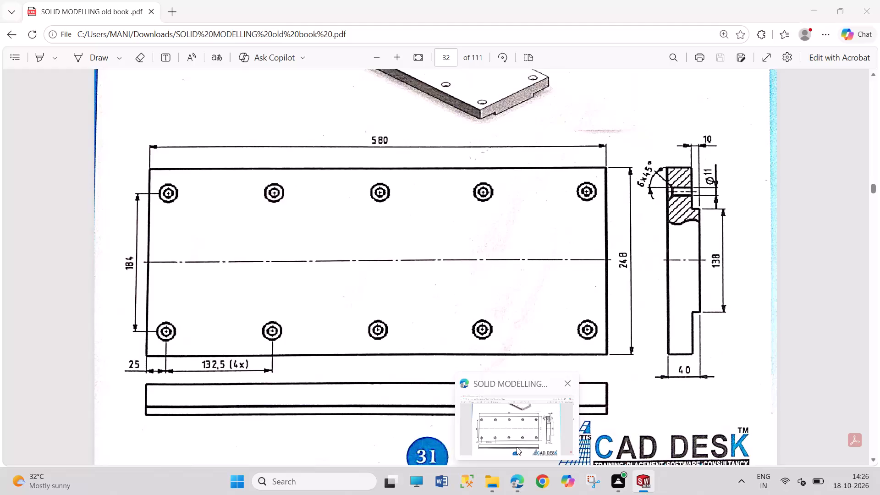
Dimension the 15 mm circle 25 mm from the plate's nearest short edge.
right_click_drag(358, 365, 401, 183)
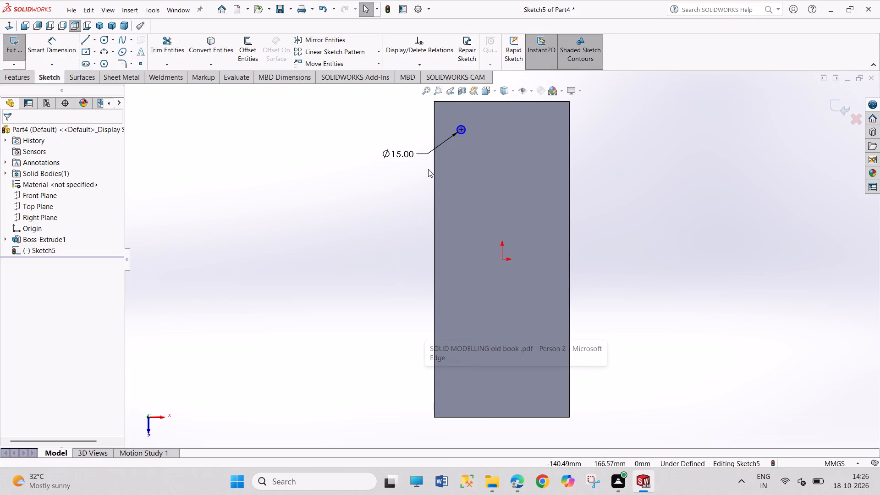
left_click(461, 130)
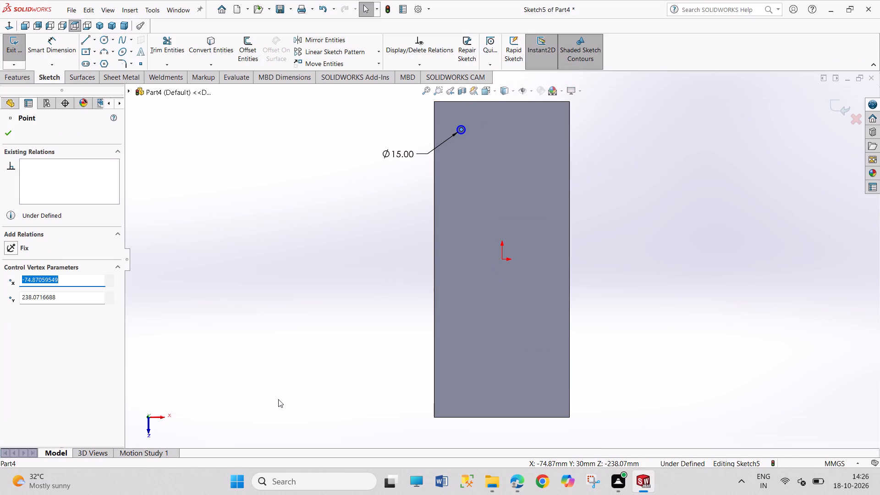
right_click_drag(278, 399, 307, 259)
right_click_drag(370, 231, 356, 105)
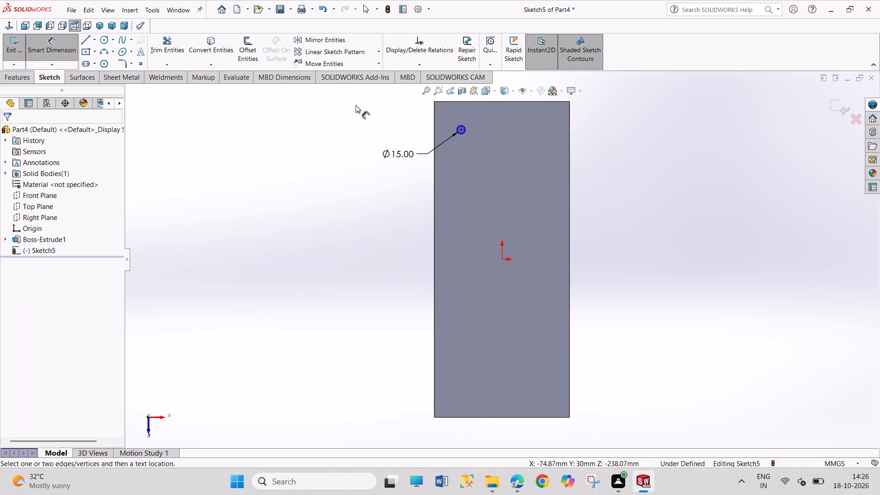
left_click(465, 130)
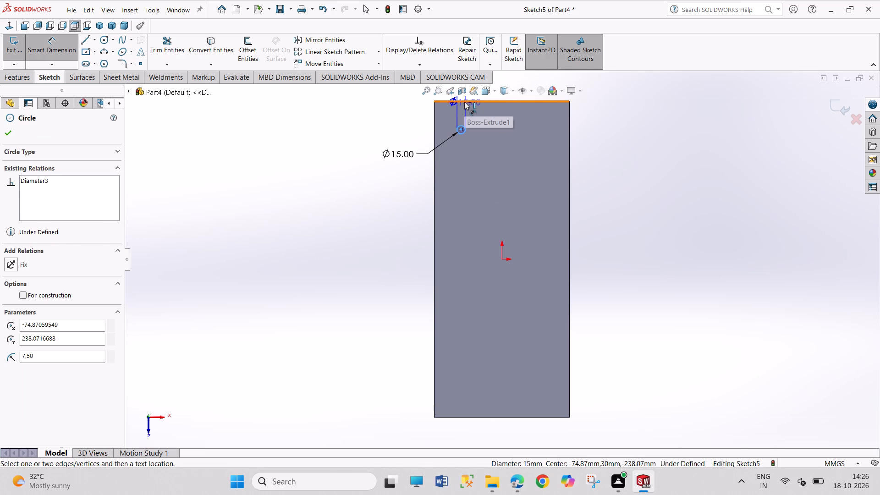
left_click(464, 102)
left_click(387, 118)
type("25")
key("Return")
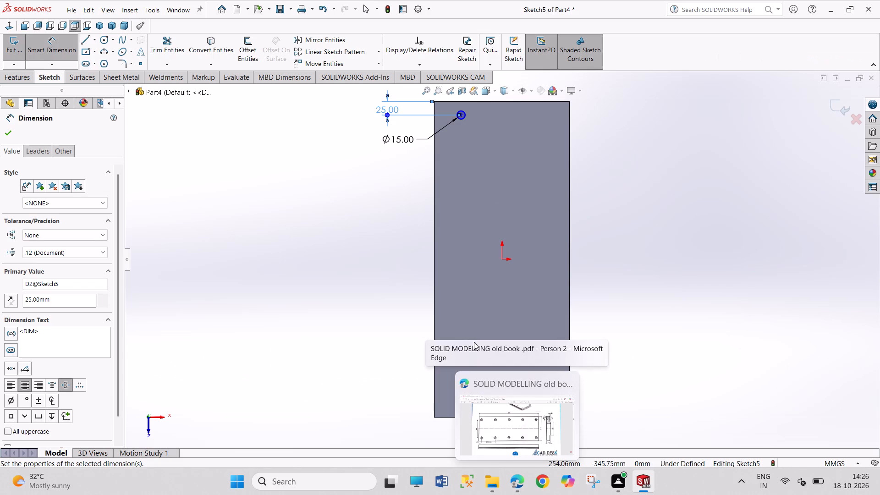
Dimension the horizontal distance from the origin to the circle's centre as 184/2 mm.
left_click(501, 262)
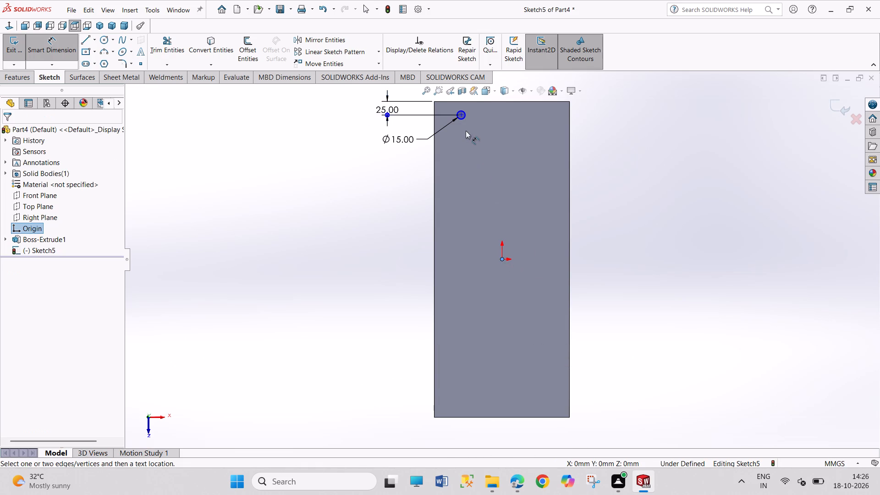
left_click(459, 115)
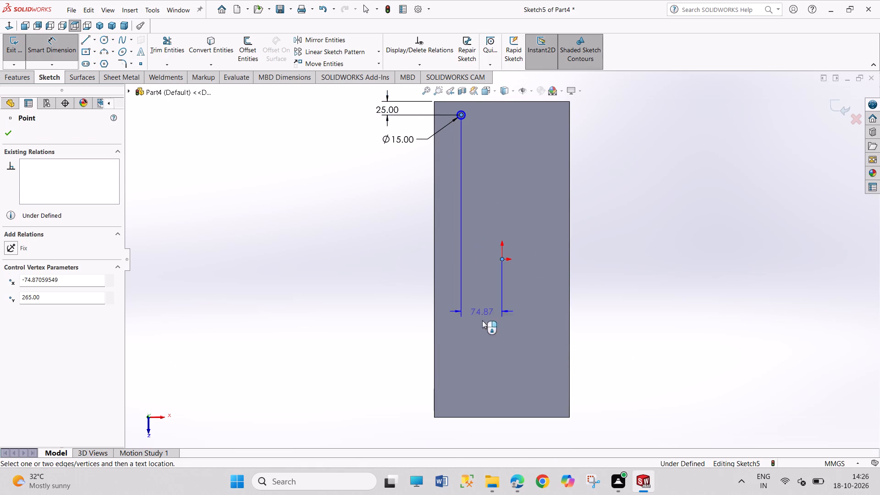
left_click(484, 360)
type("18/")
key("BackSpace")
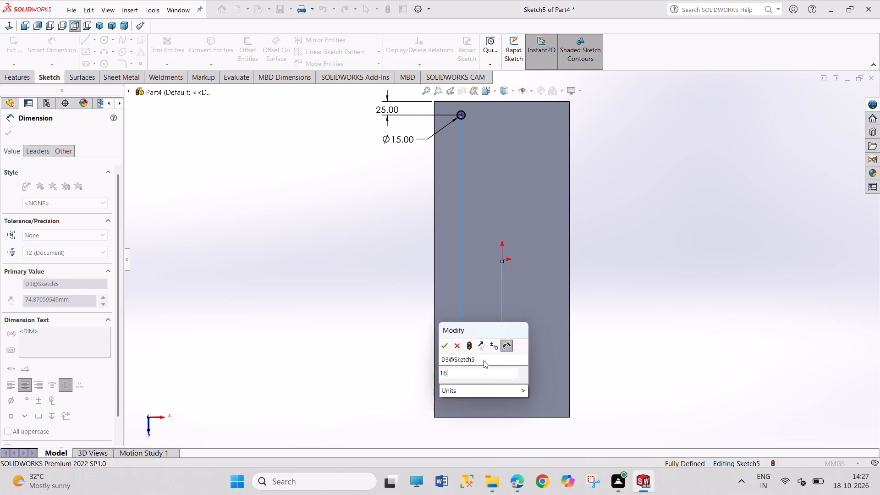
type("4/2")
key("Return")
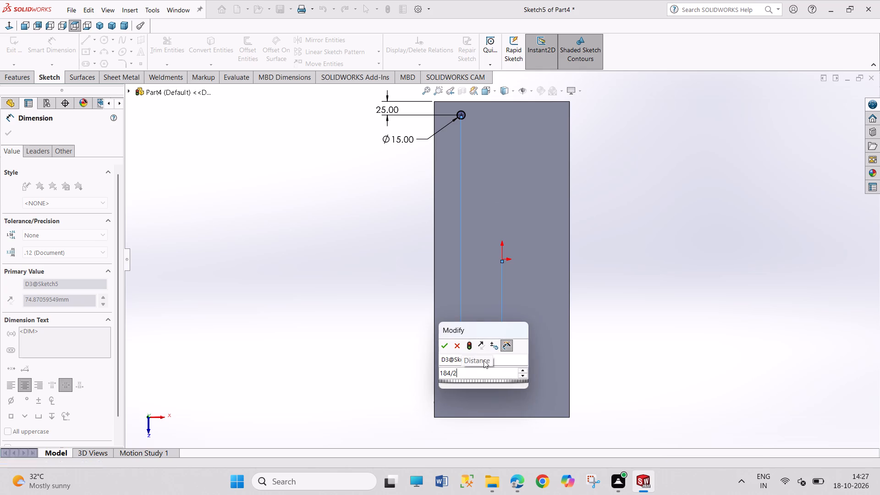
right_click(616, 313)
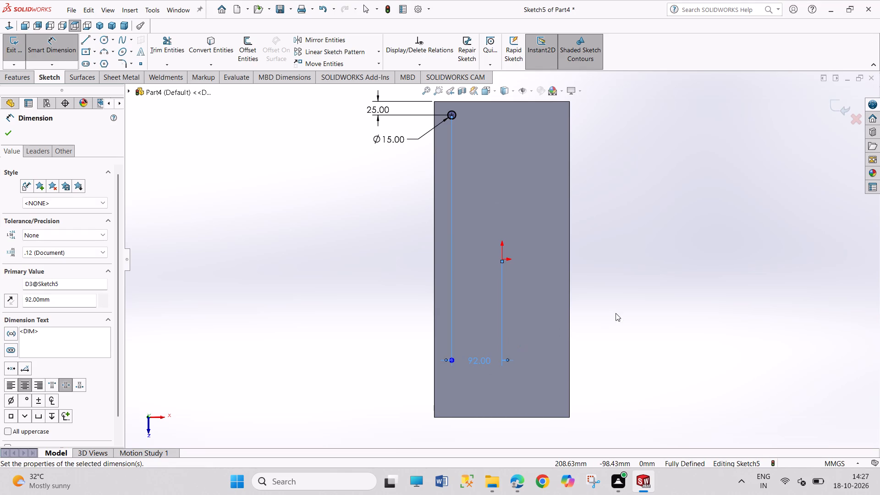
left_click(631, 346)
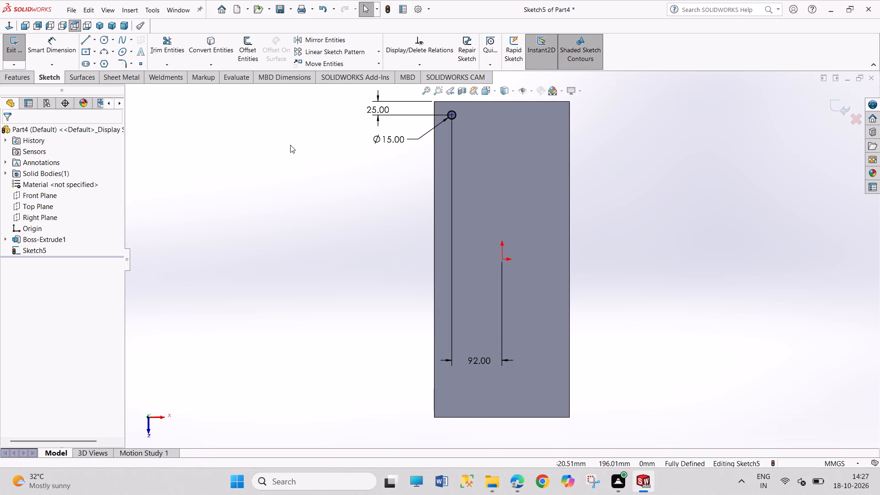
Start a linear sketch pattern of the 15 mm circle with 5 instances, clearing the second direction's reference.
left_click(308, 49)
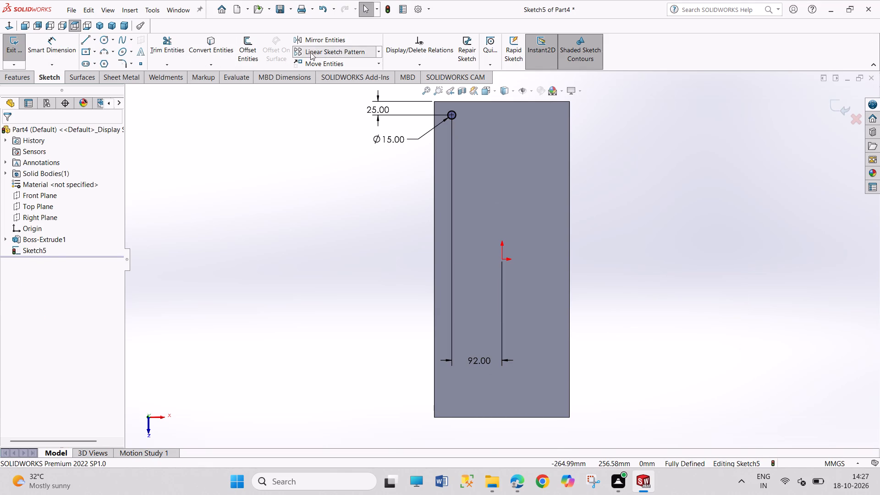
left_click(457, 116)
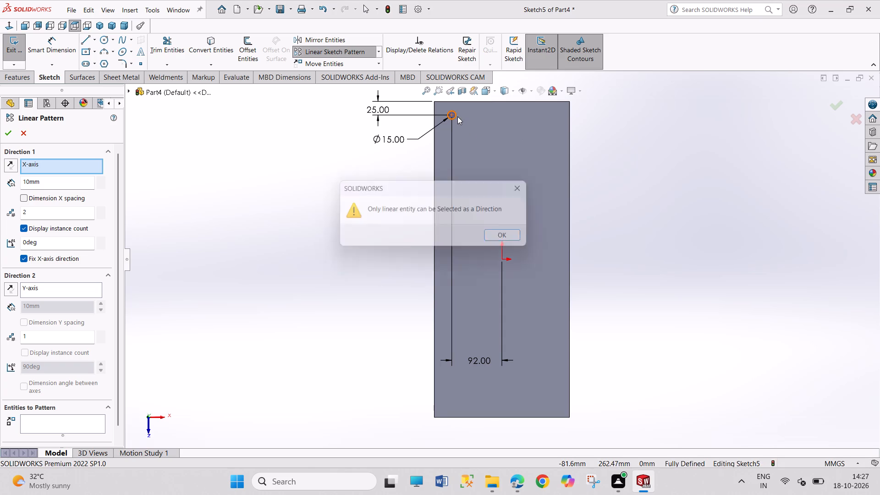
left_click(512, 241)
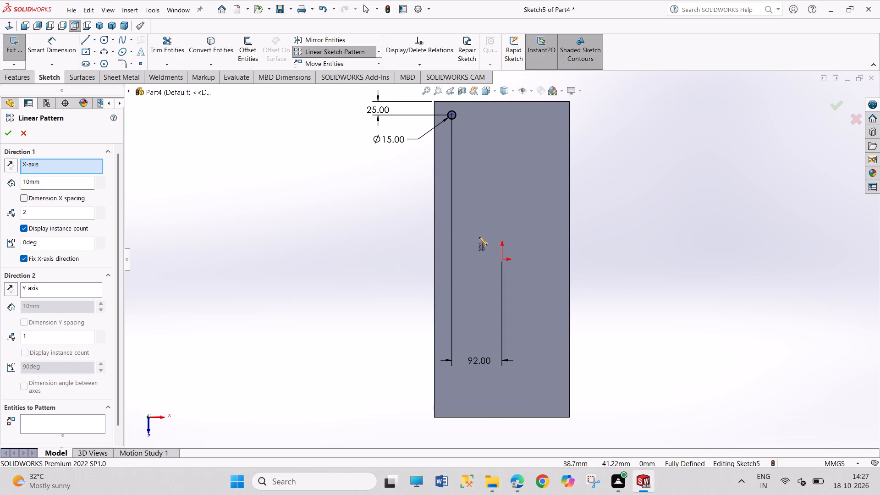
double_click(52, 216)
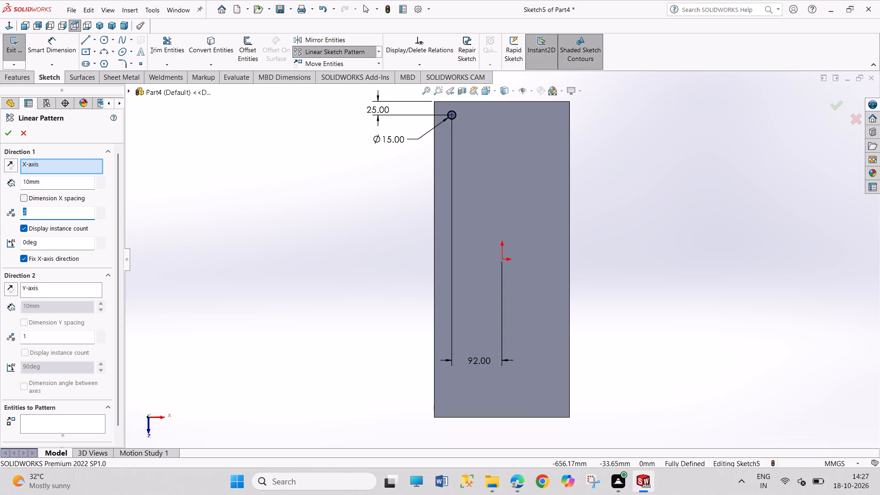
key("5")
key("Return")
right_click(61, 289)
left_click(71, 297)
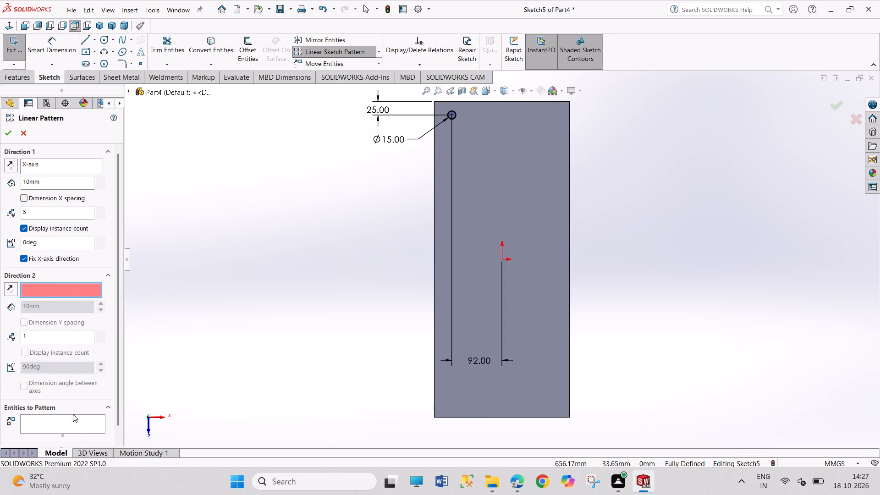
left_click(63, 426)
left_click(455, 119)
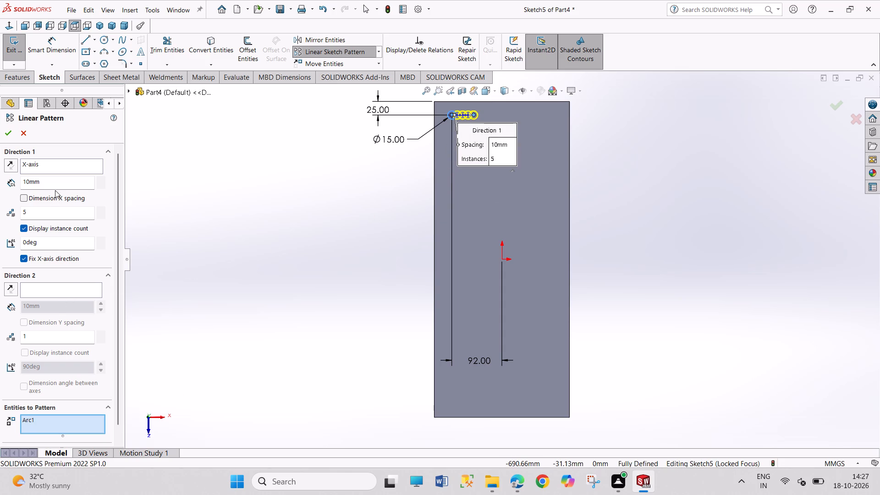
Set the pattern's first direction along the plate's long edge with 5 instances at 132.5 mm spacing, reversed to run down the plate.
right_click(64, 165)
left_click(93, 171)
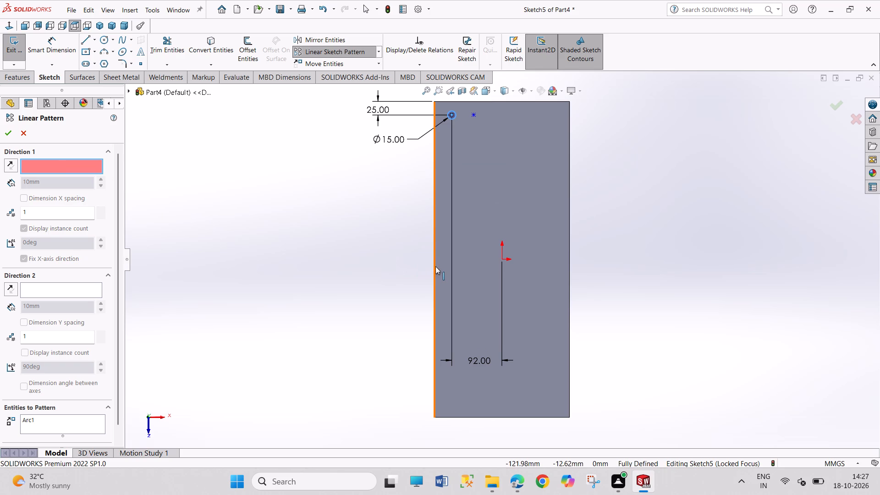
left_click(435, 266)
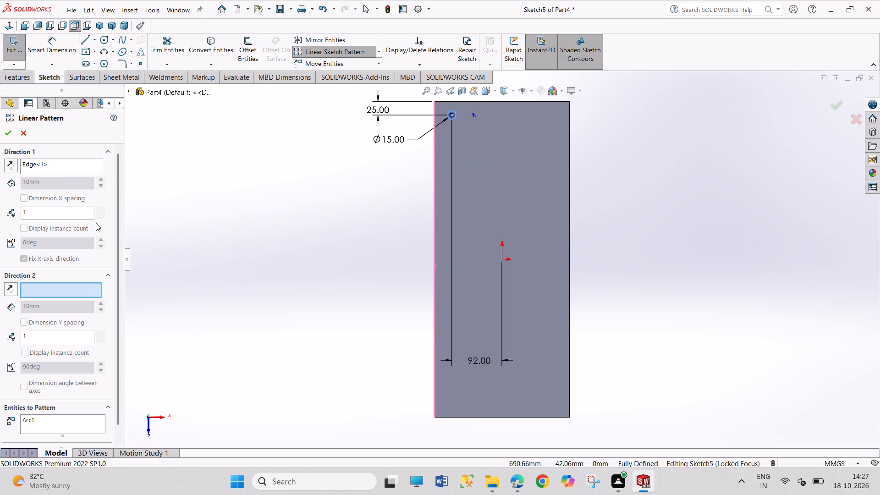
double_click(62, 213)
key("5")
key("Return")
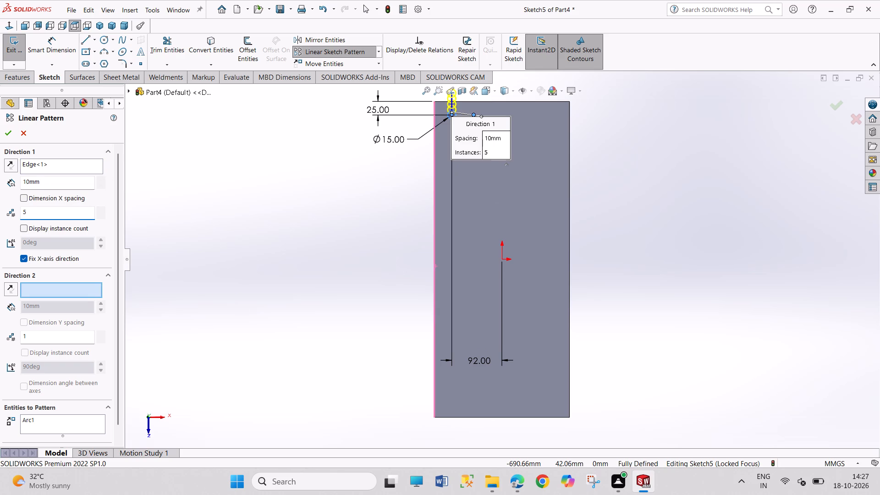
left_click(10, 163)
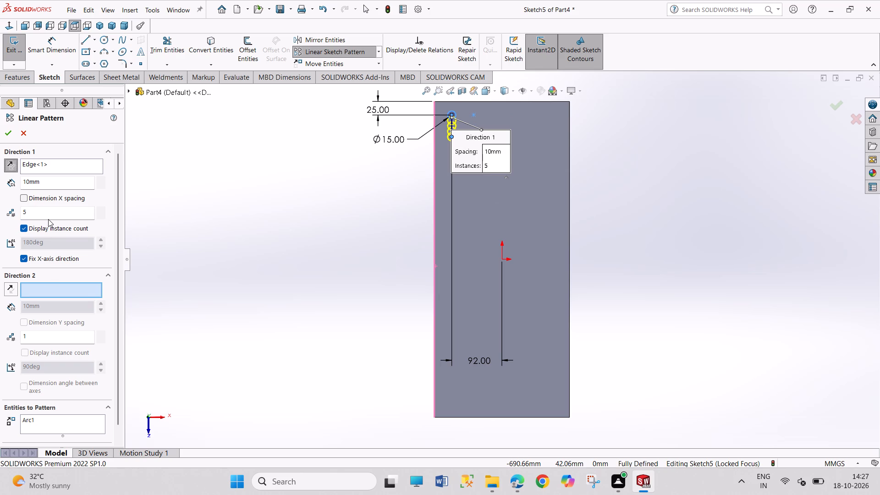
double_click(52, 182)
type("132.5")
key("Return")
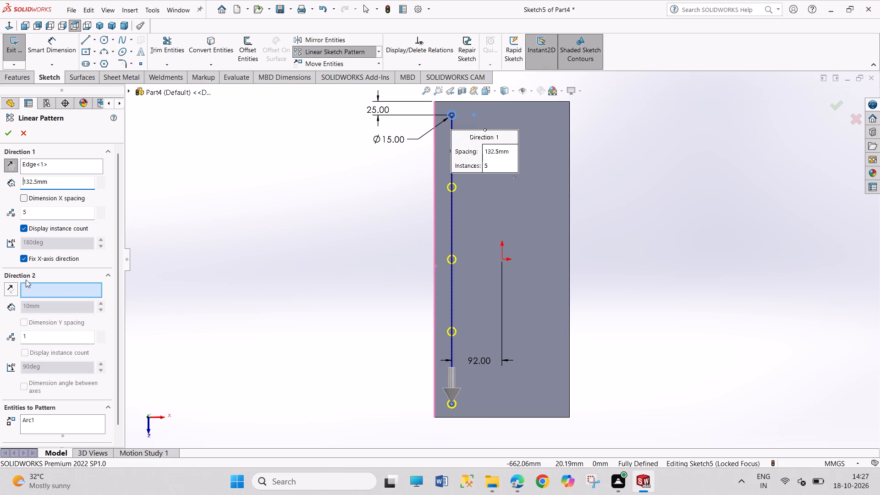
Set the second direction along the short edge with 2 instances at 184 mm, reversed across the plate, and complete the pattern.
left_click(49, 292)
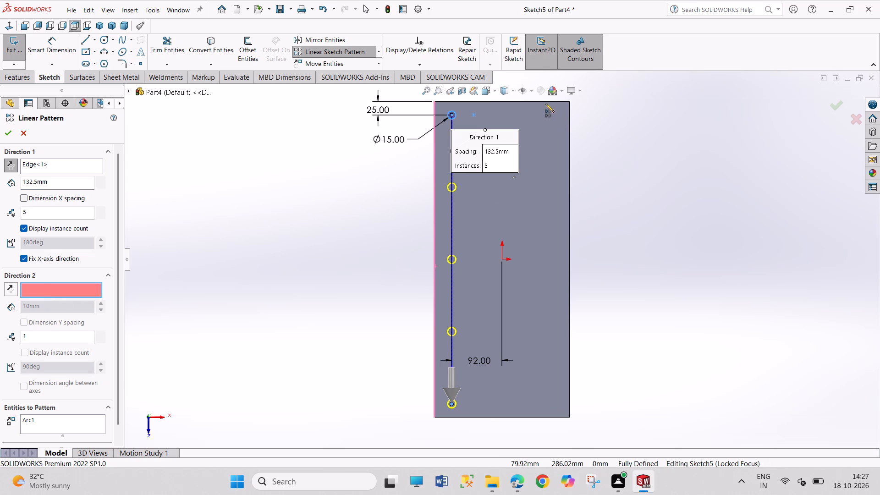
left_click(545, 100)
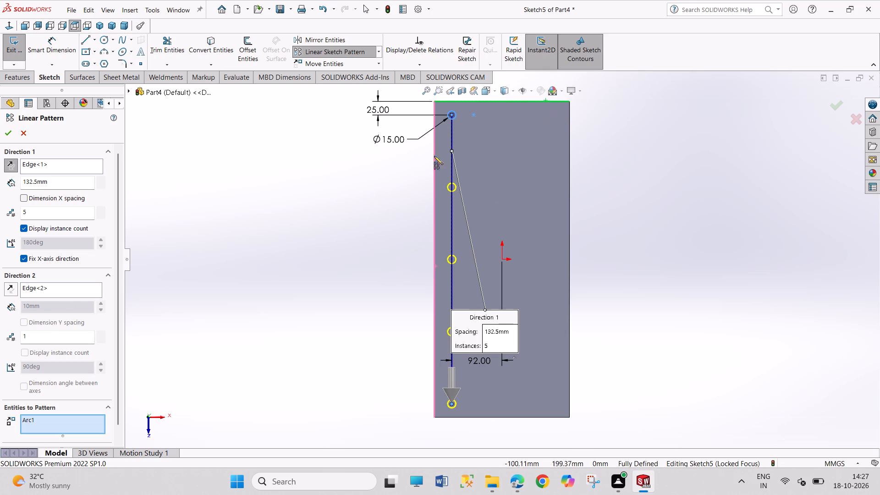
double_click(88, 337)
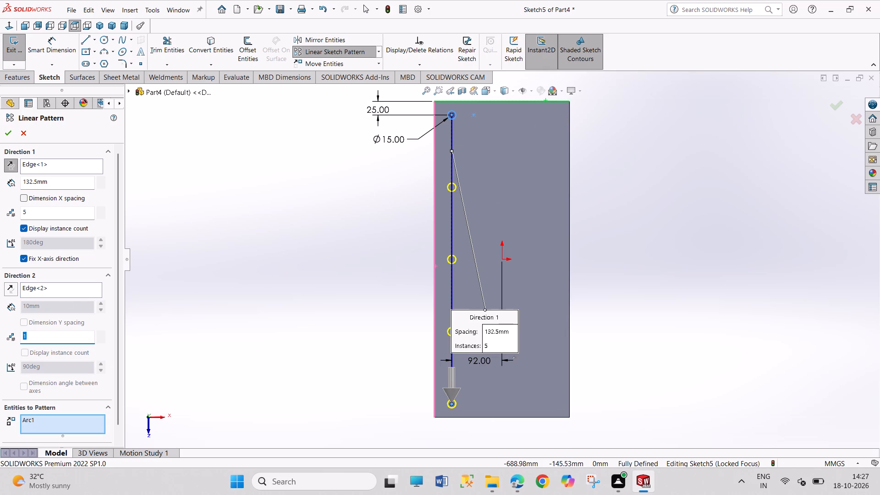
key("2")
key("Return")
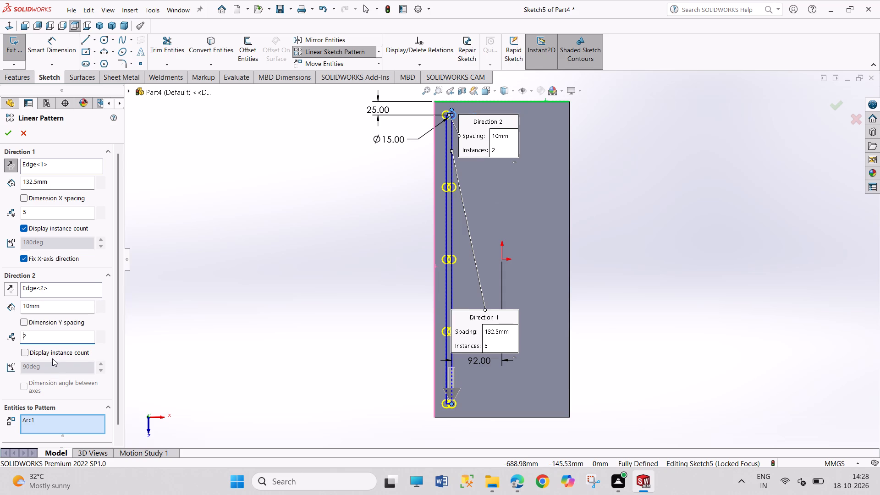
double_click(54, 308)
type("184")
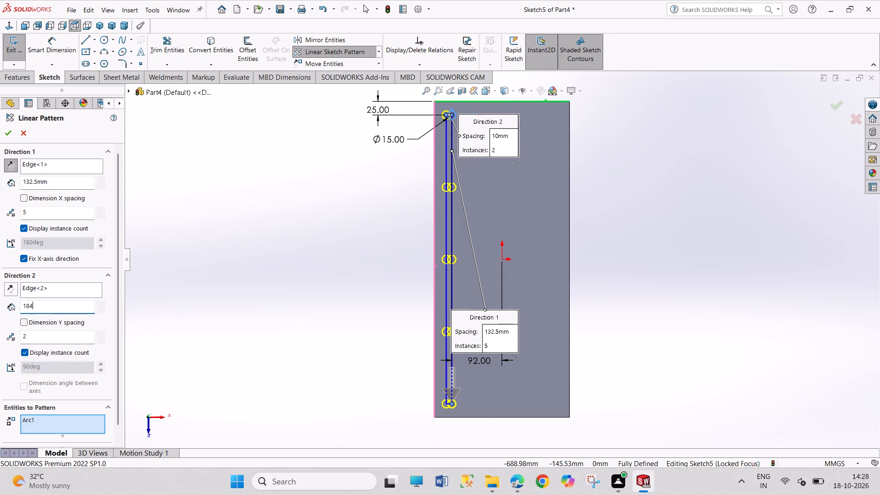
key("Return")
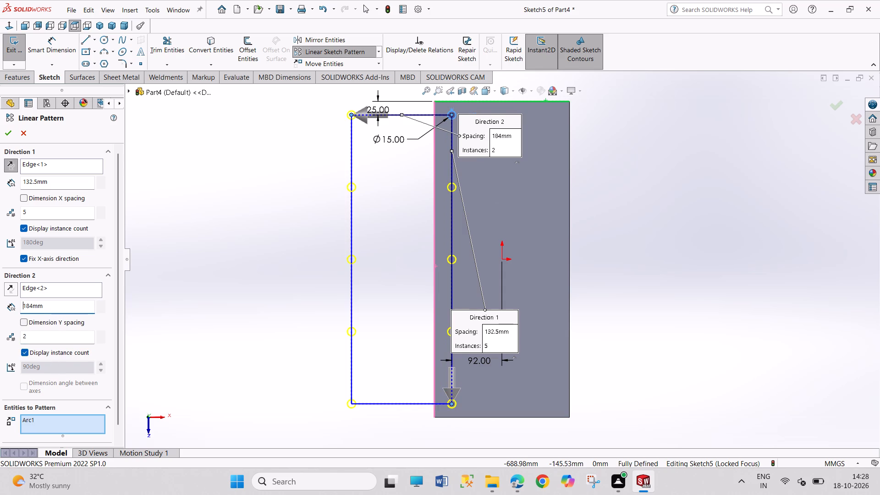
left_click(8, 287)
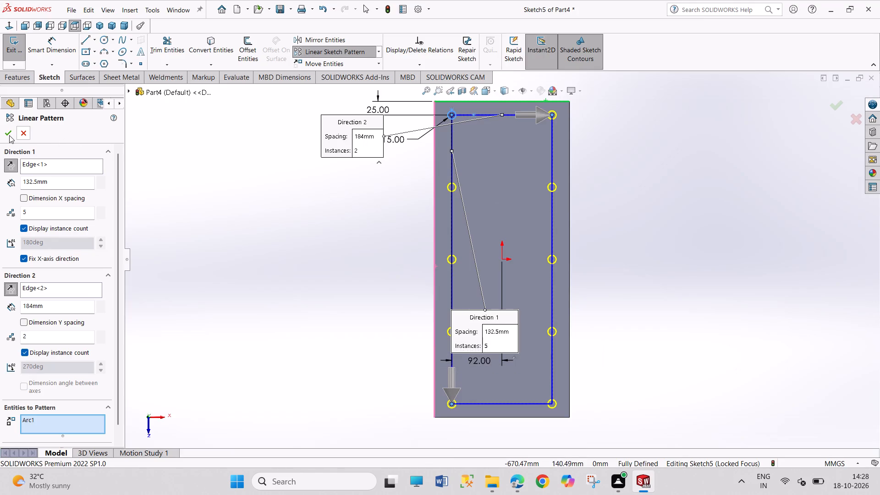
left_click(9, 134)
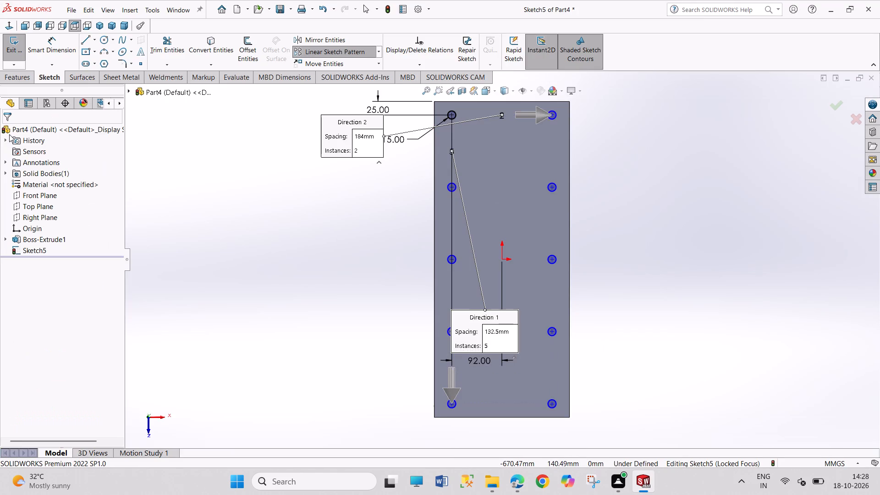
Cut the ten patterned circles through the plate with a mid-plane Extruded Cut of 580 mm.
left_click(17, 37)
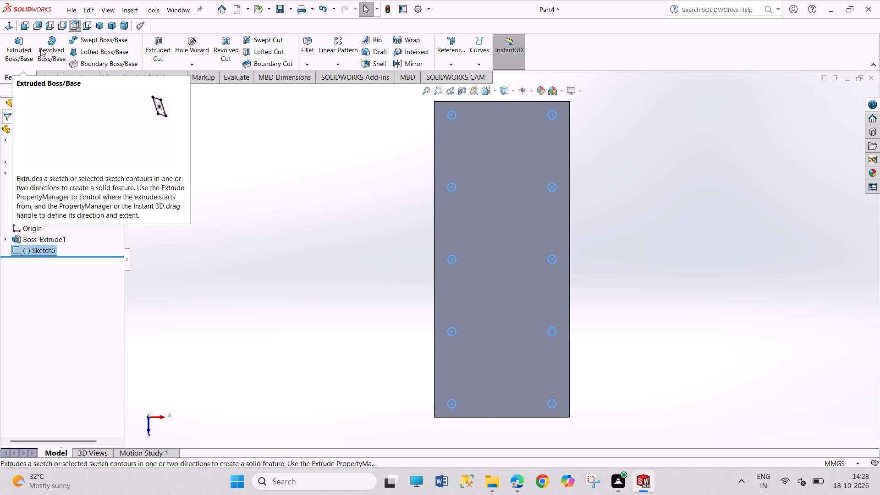
left_click(157, 52)
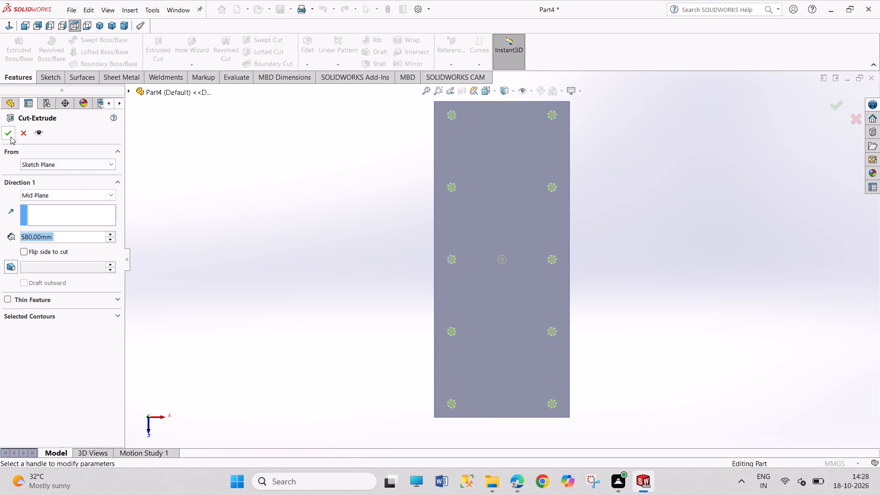
left_click(11, 136)
left_click_drag(241, 253, 286, 326)
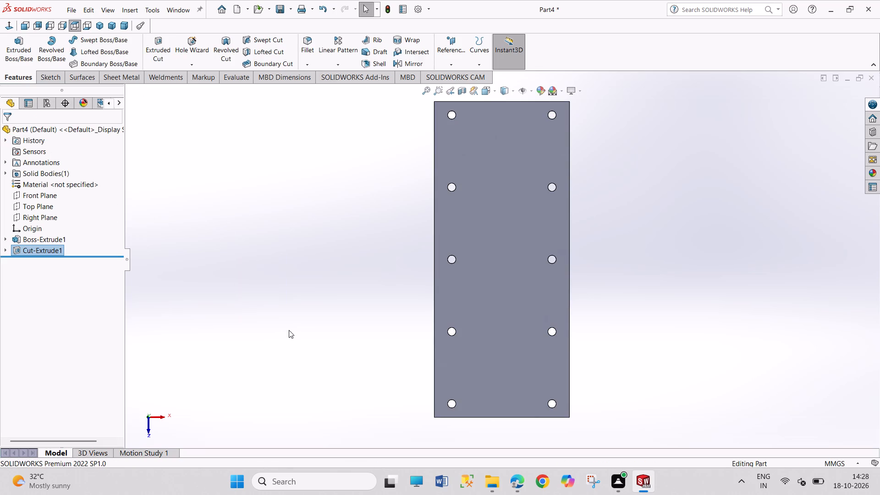
Show the drilled plate in isometric view and save the part as 18.4.
left_click(99, 27)
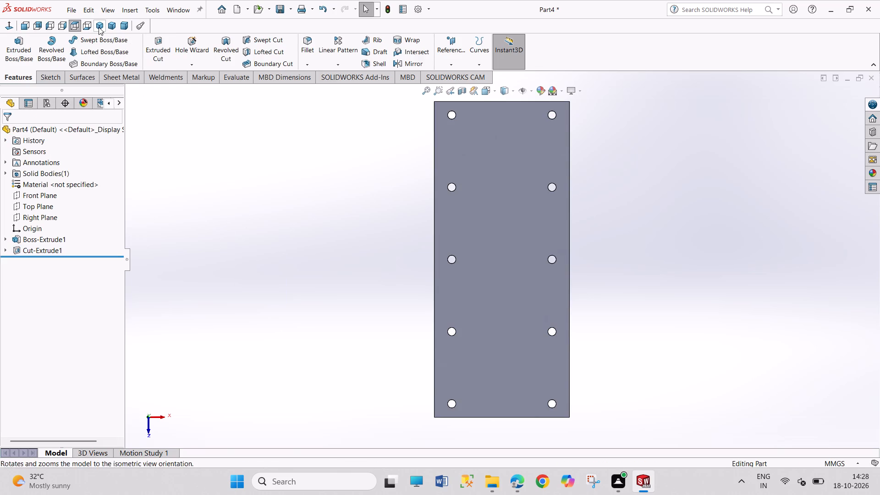
left_click_drag(489, 391, 500, 418)
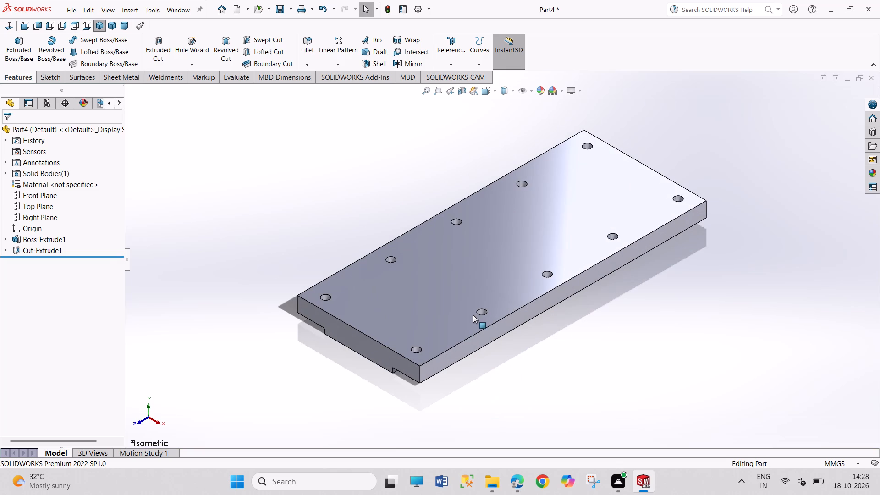
scroll(473, 315, "down", 2)
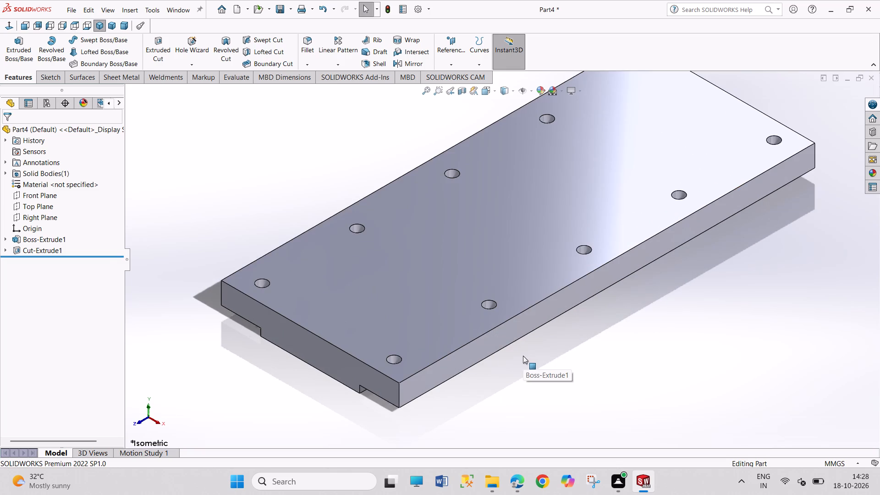
key("ctrl+s")
type("18")
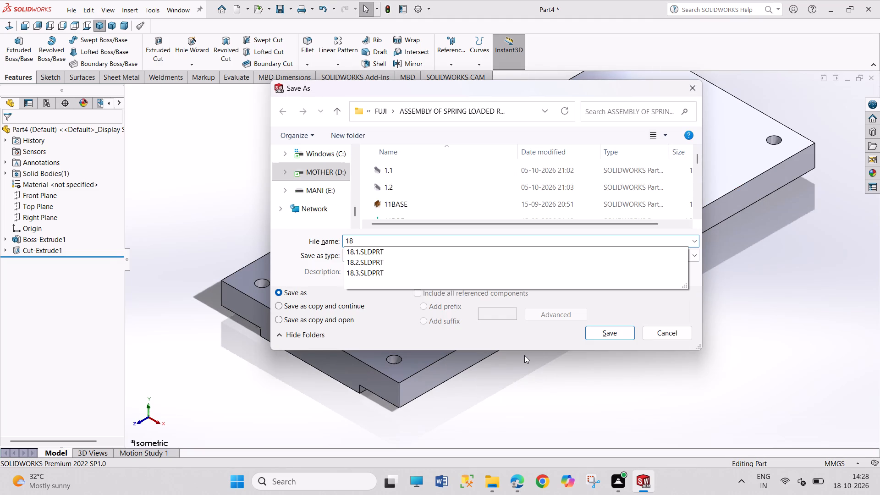
type(".4")
key("Return")
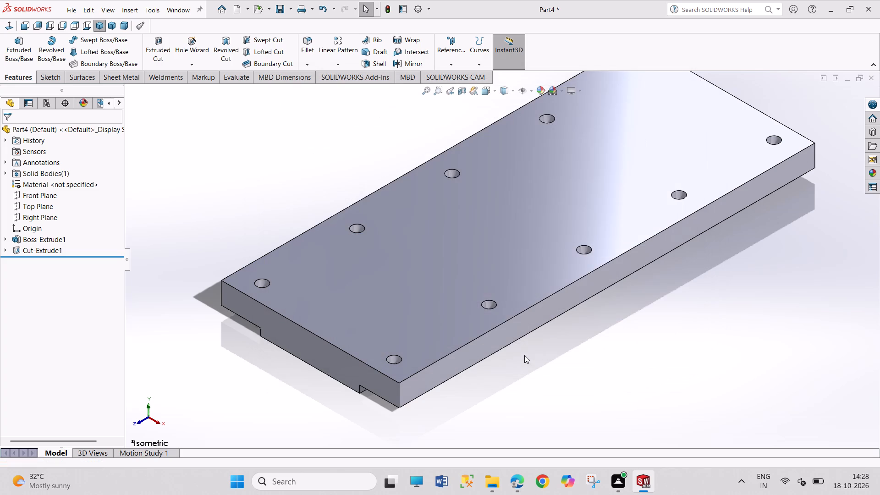
Switch to the solid modelling book PDF in Edge and check the pages around Part 4 for further parts of this assembly.
left_click(513, 479)
scroll(528, 372, "down", 5)
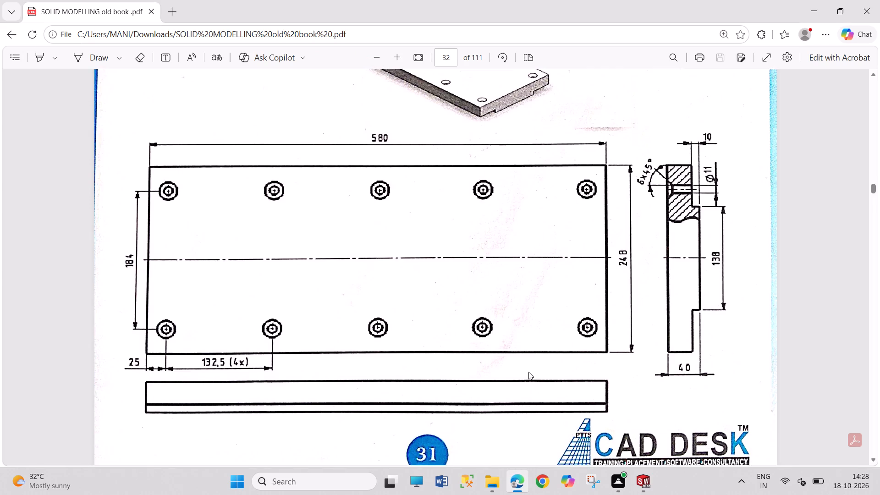
scroll(528, 372, "down", 9)
scroll(528, 372, "up", 16)
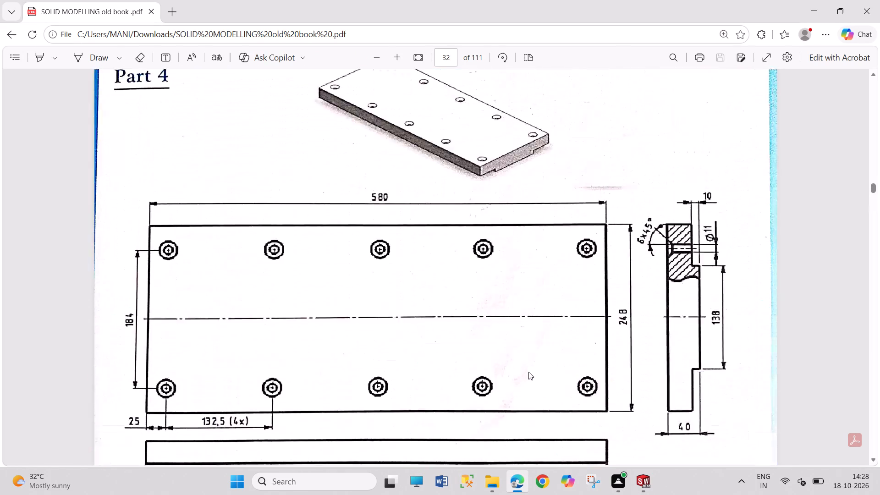
scroll(561, 396, "down", 8)
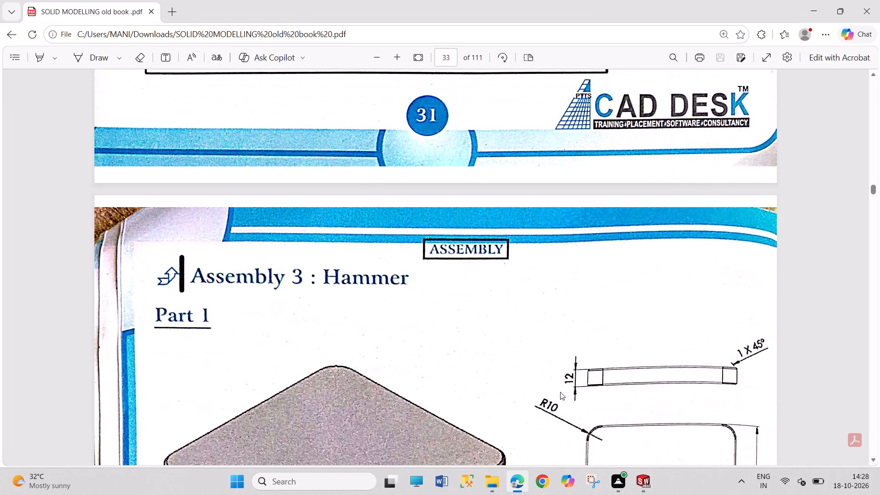
scroll(560, 392, "up", 9)
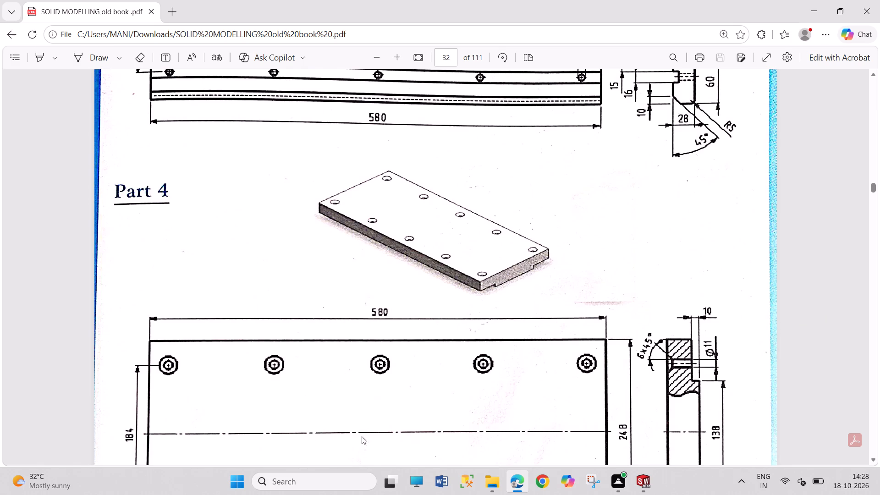
Switch back to SOLIDWORKS and create a new assembly document.
left_click(636, 475)
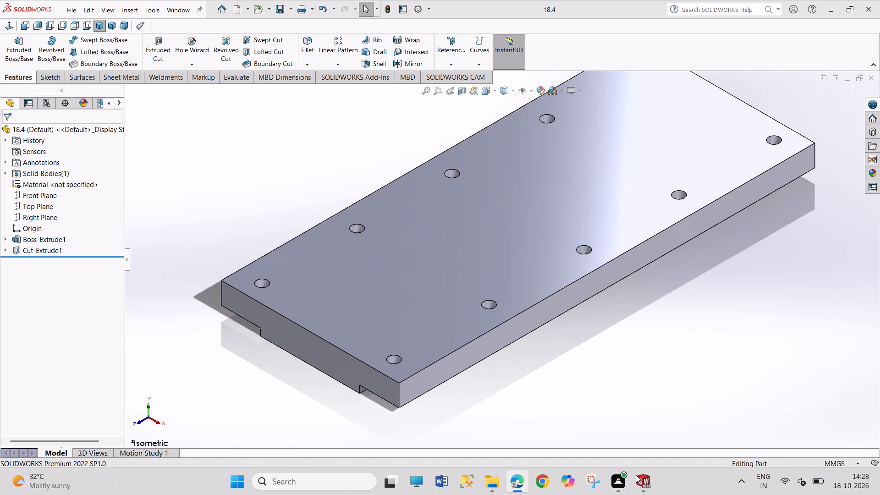
left_click_drag(633, 350, 646, 382)
scroll(648, 379, "up", 4)
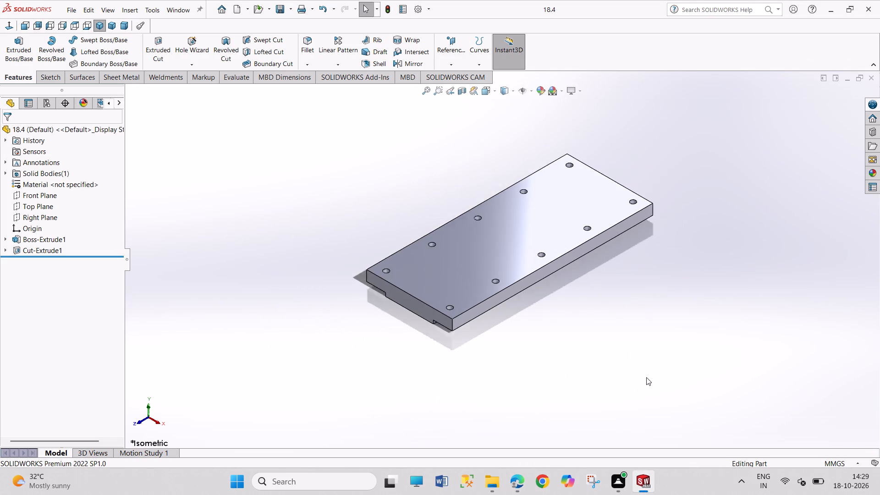
scroll(646, 377, "up", 1)
scroll(538, 232, "down", 2)
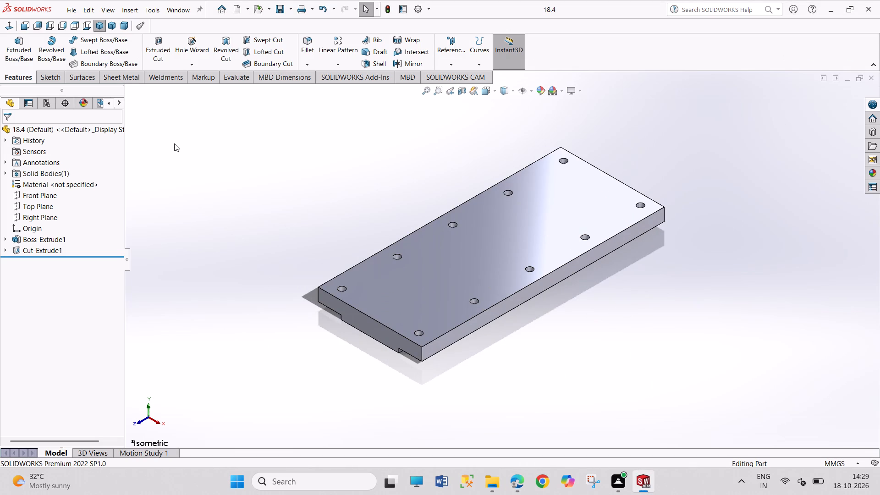
key("ctrl+n")
key("Right")
key("Return")
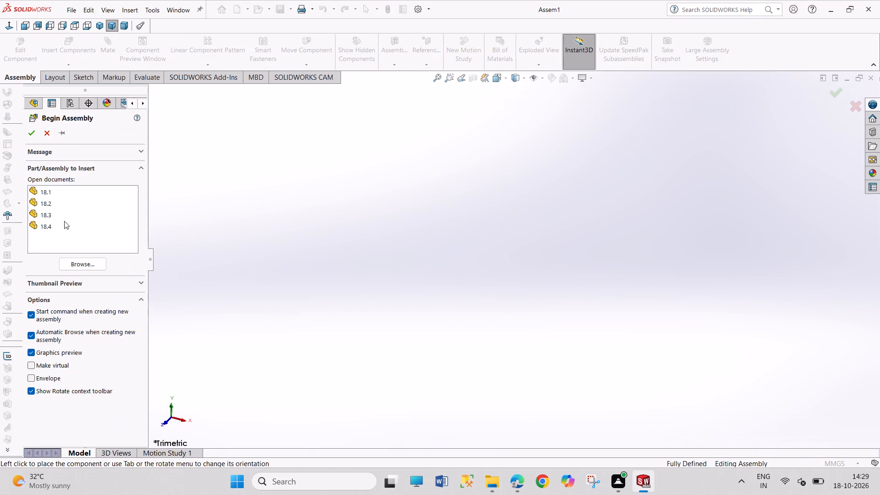
Insert part 18.4 as the first component of the assembly and change it from fixed to floating.
double_click(63, 228)
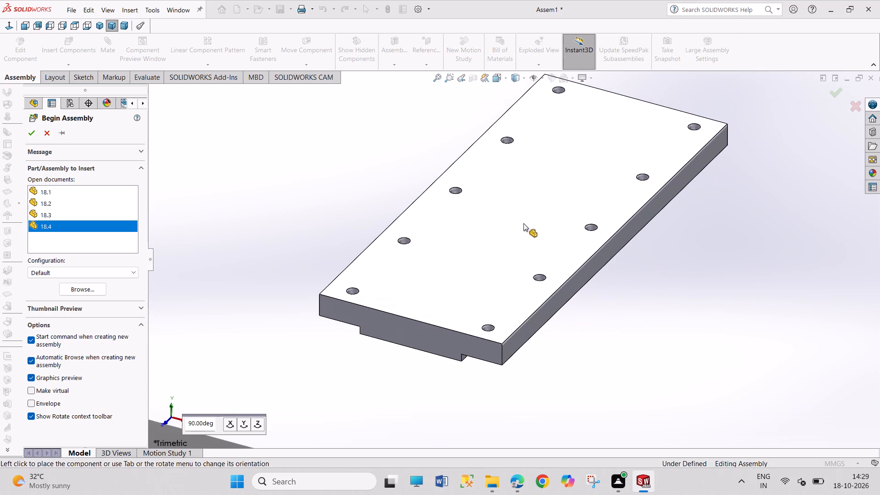
left_click(523, 223)
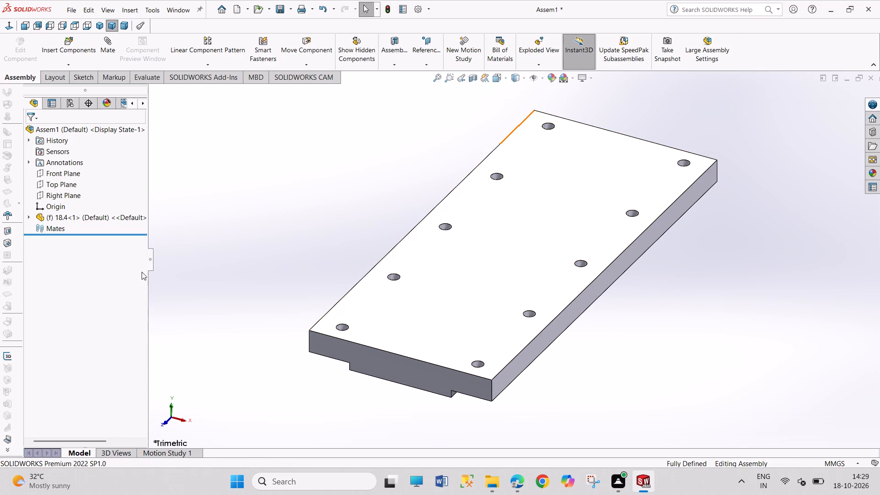
right_click(79, 218)
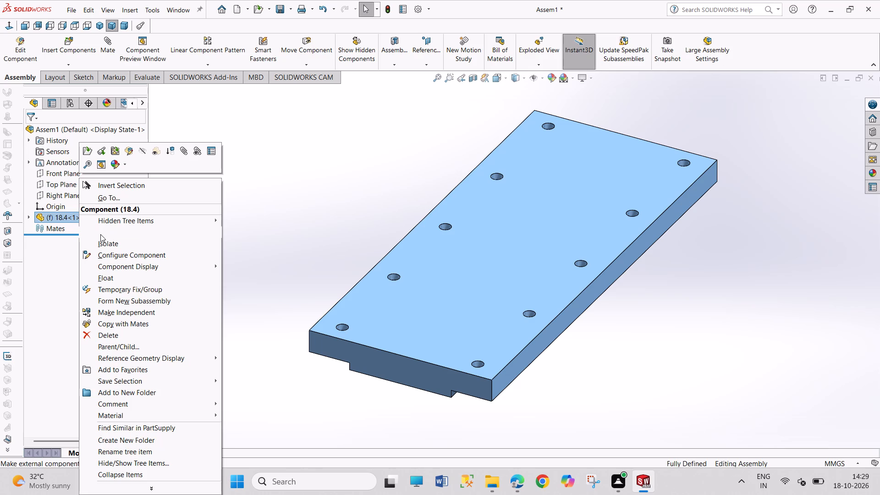
left_click(120, 280)
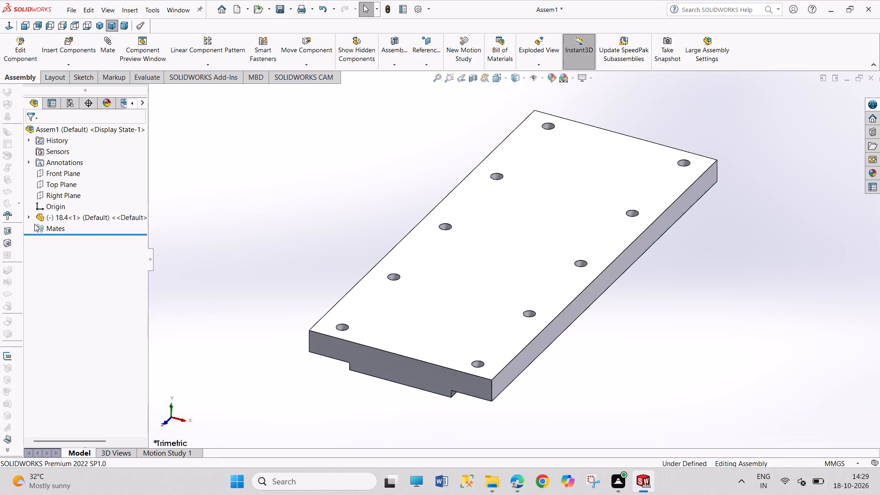
Mate the Front, Top and Right Planes of part 18.4 coincident with the matching assembly planes.
left_click(28, 218)
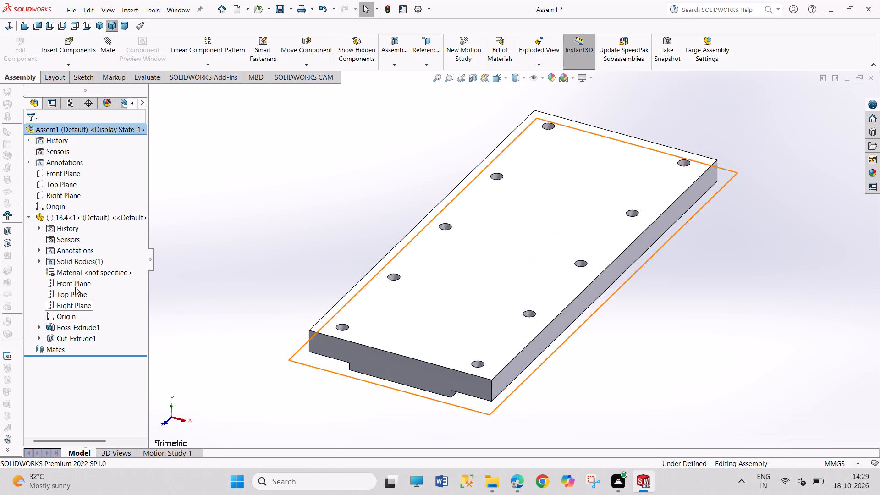
left_click(75, 284)
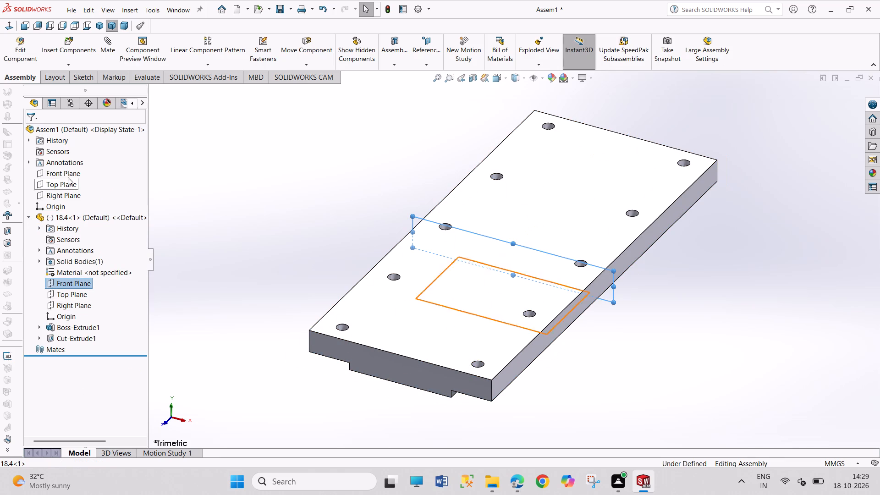
left_click(68, 172, "ctrl")
left_click(80, 179)
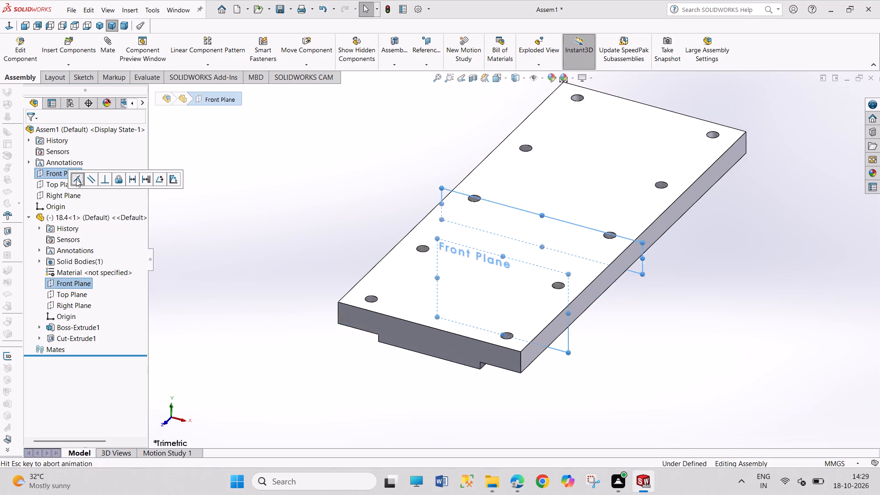
left_click(59, 184)
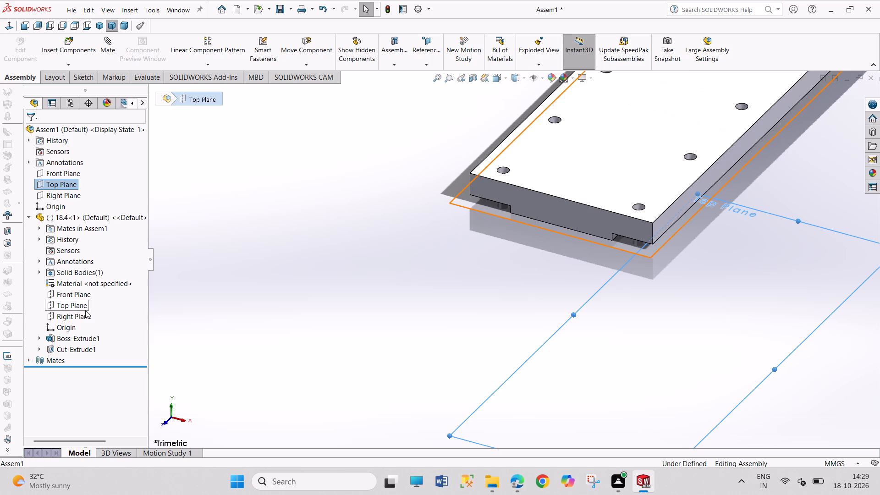
left_click(82, 308, "ctrl")
left_click(89, 312)
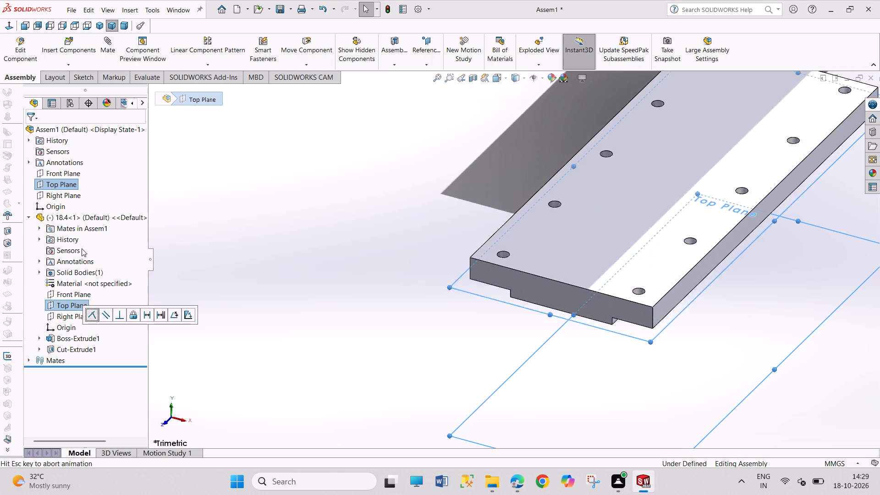
left_click(74, 197)
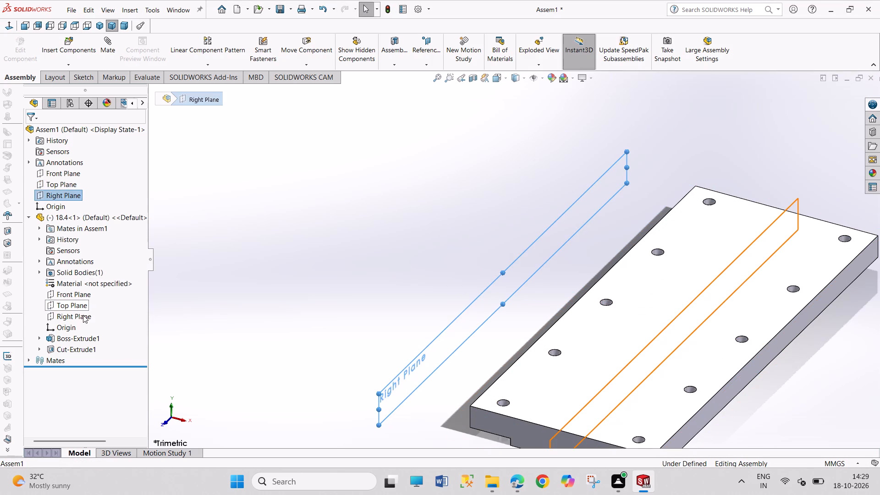
left_click(83, 315, "ctrl")
left_click(94, 320)
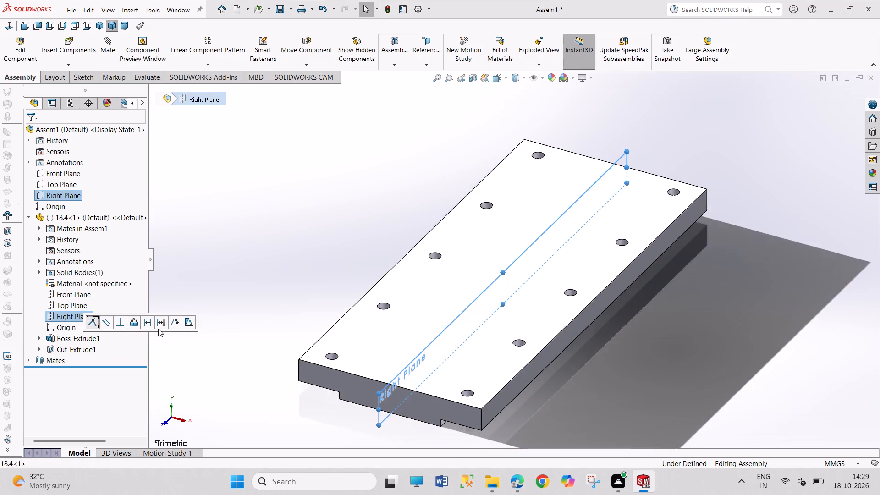
Switch to the solid modelling book PDF in Edge, examine the Assembly 2 Roller Track picture, and return to the SOLIDWORKS assembly.
scroll(580, 374, "up", 5)
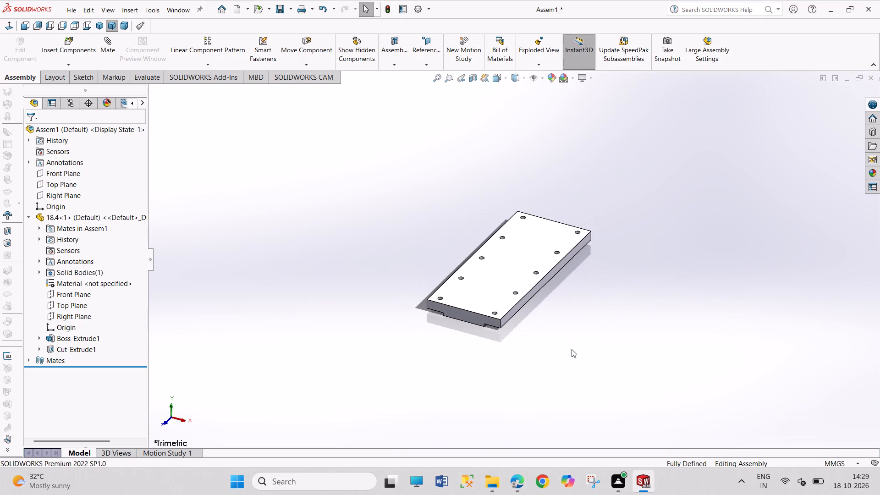
scroll(557, 322, "down", 2)
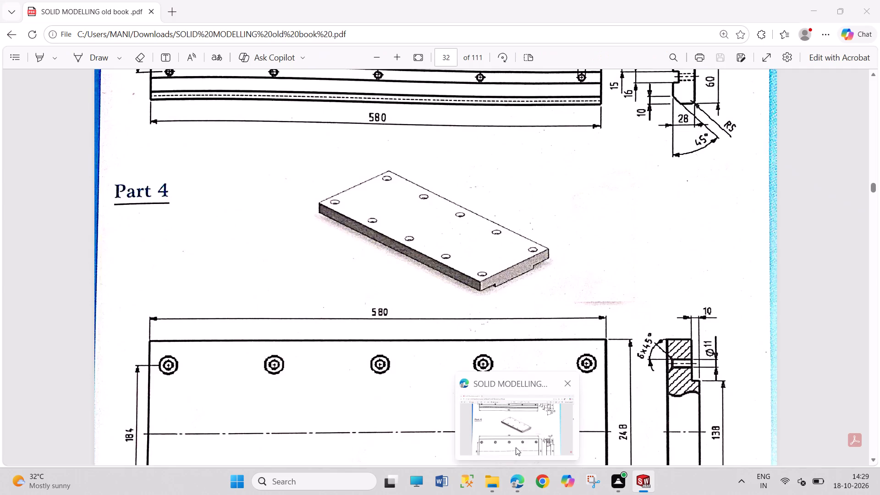
left_click(516, 447)
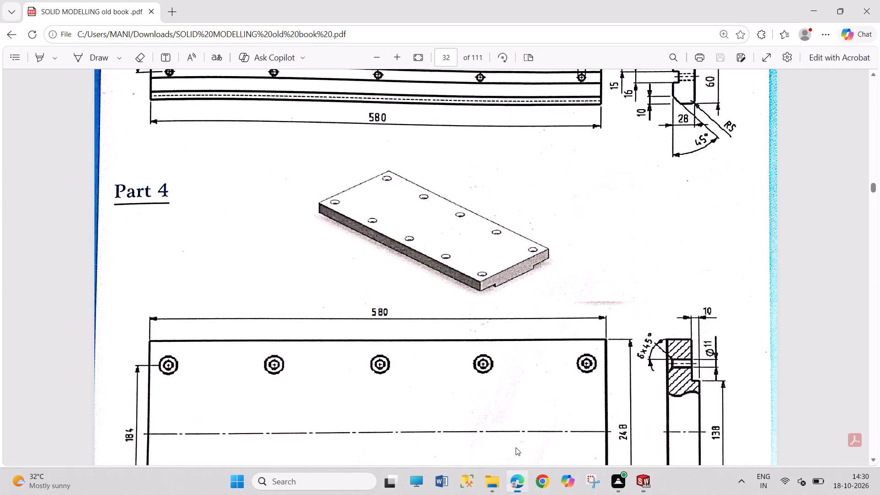
scroll(516, 446, "up", 18)
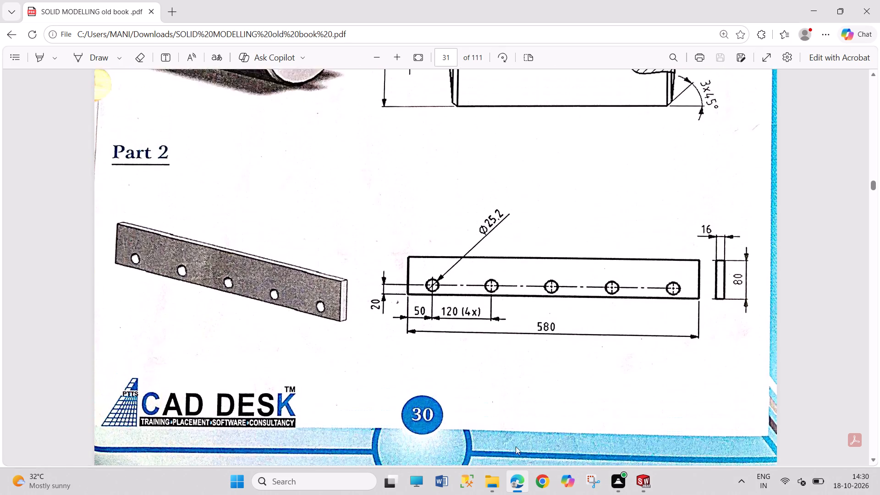
scroll(516, 446, "up", 7)
scroll(516, 446, "down", 2)
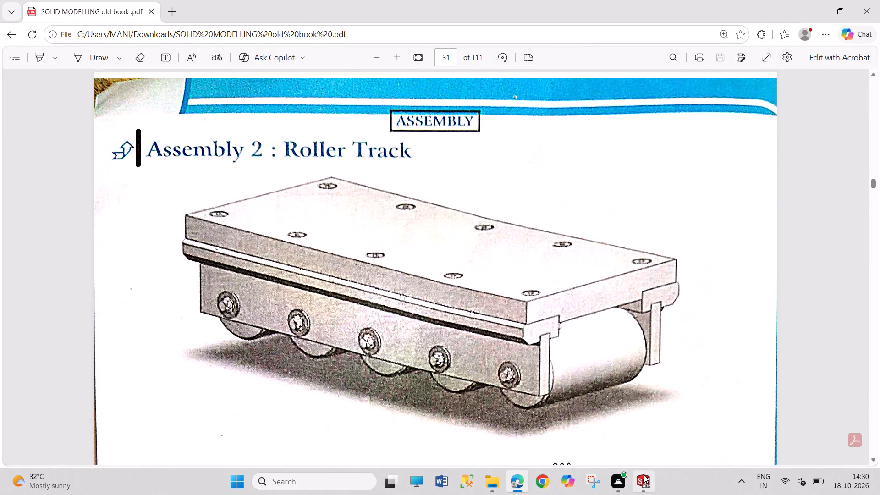
left_click(644, 475)
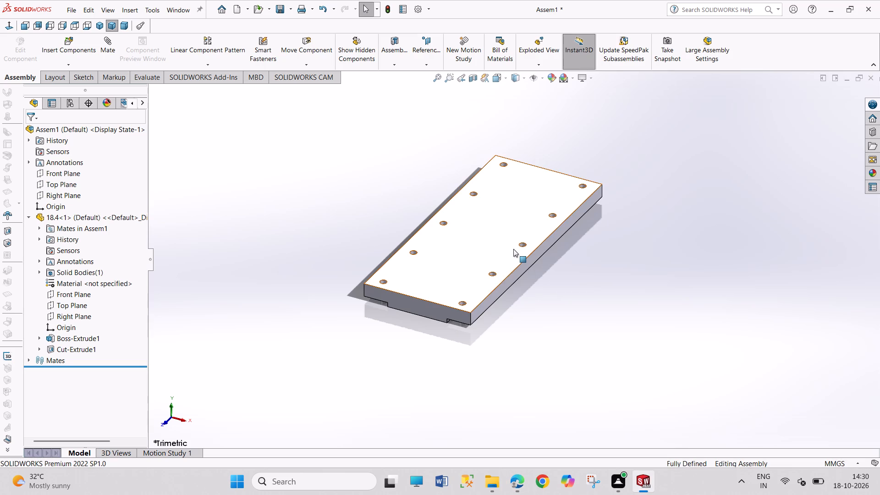
Colour part 18.4 with the sandy yellow swatch of the pastels palette, applied at part document level.
right_click(513, 249)
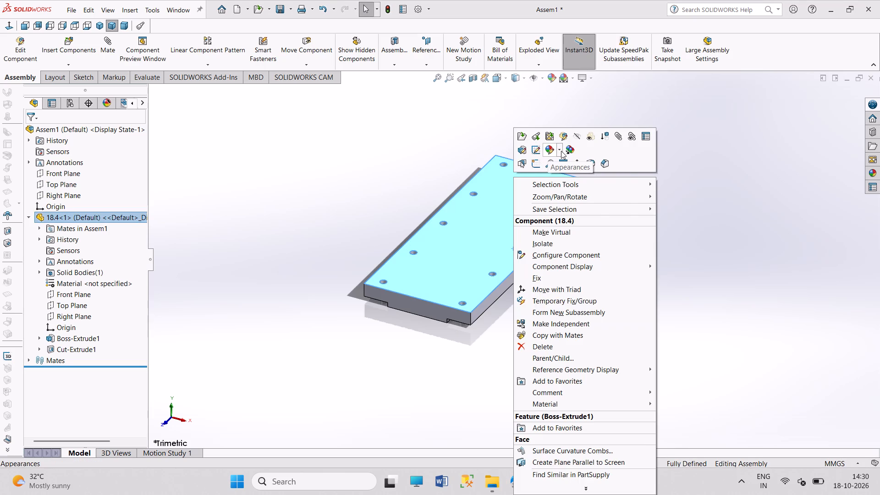
left_click(561, 151)
left_click(552, 208)
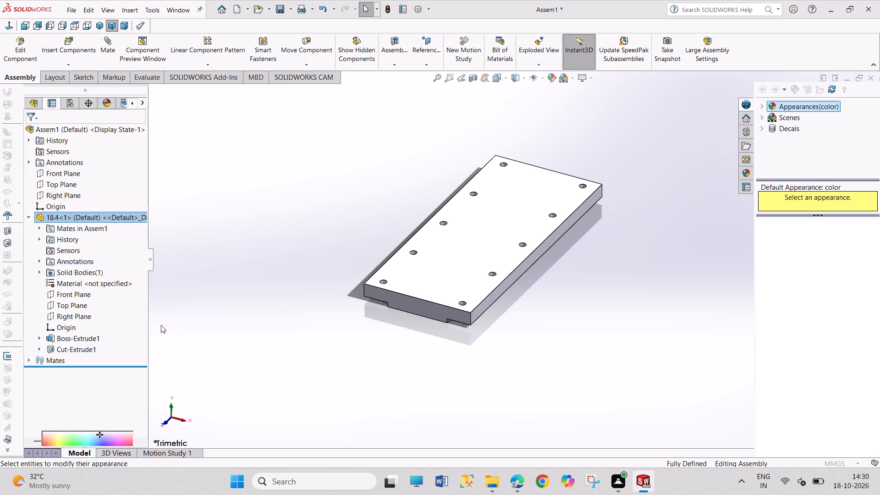
left_click(95, 356)
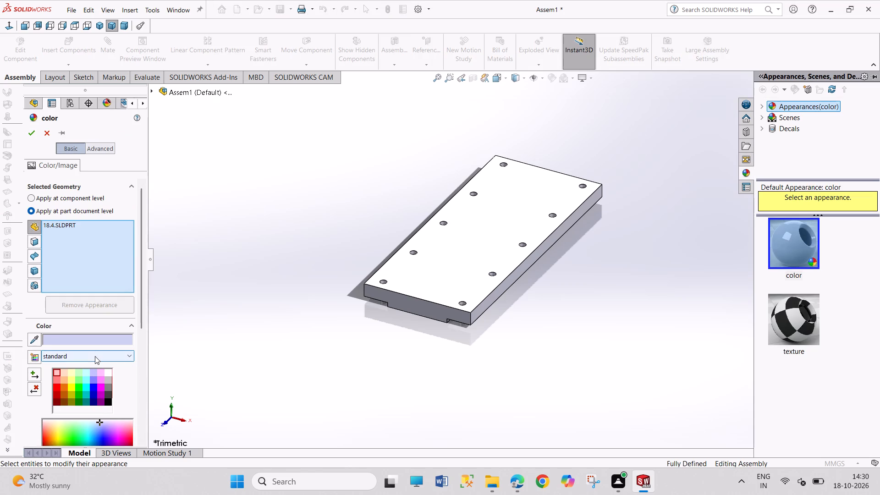
left_click(94, 371)
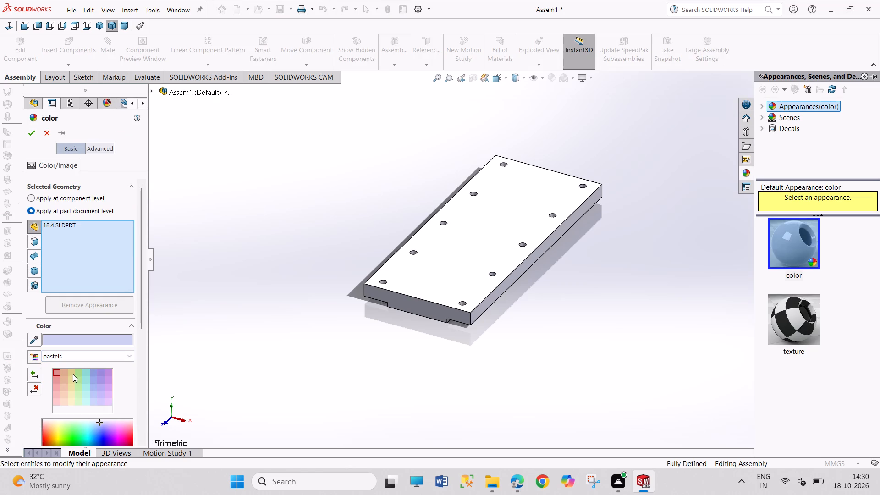
left_click(73, 374)
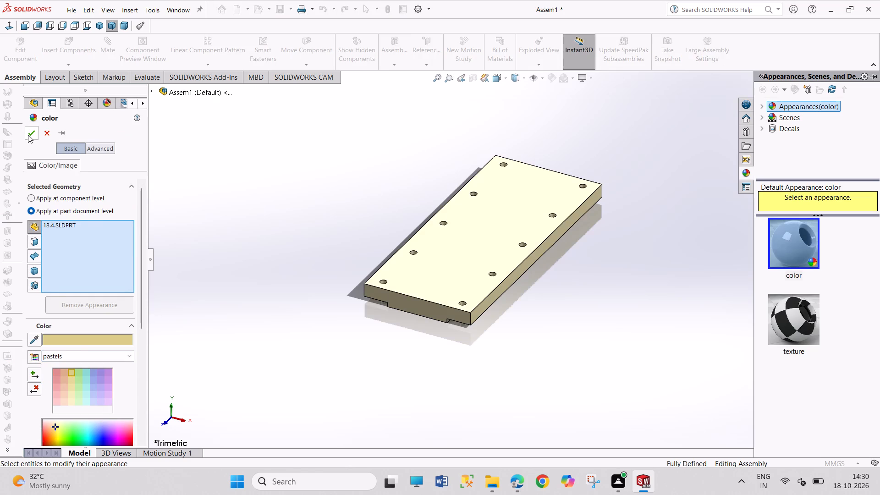
left_click(28, 135)
left_click_drag(257, 198, 282, 253)
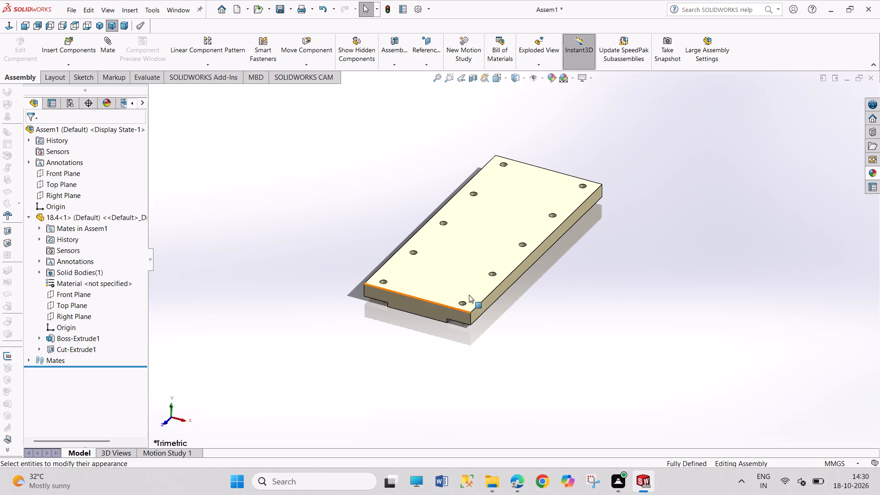
Insert part 18.3 into the assembly beside the plate and move it clear below the plate.
scroll(469, 290, "down", 2)
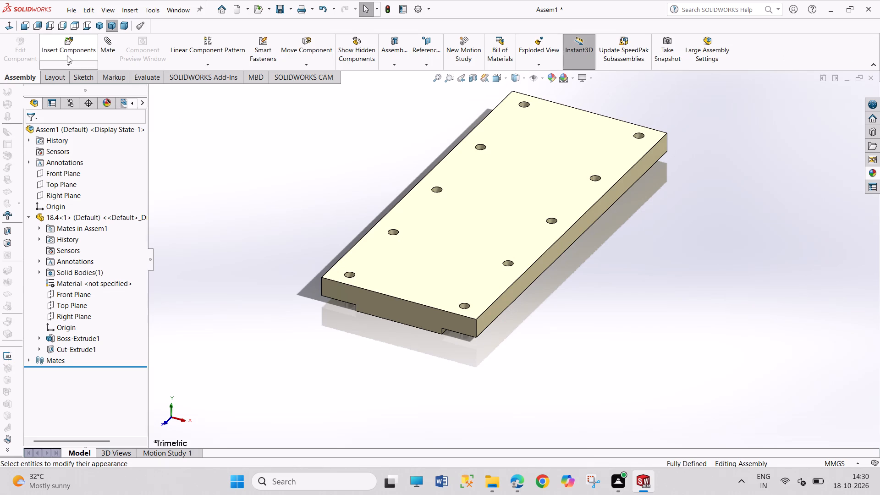
left_click(84, 46)
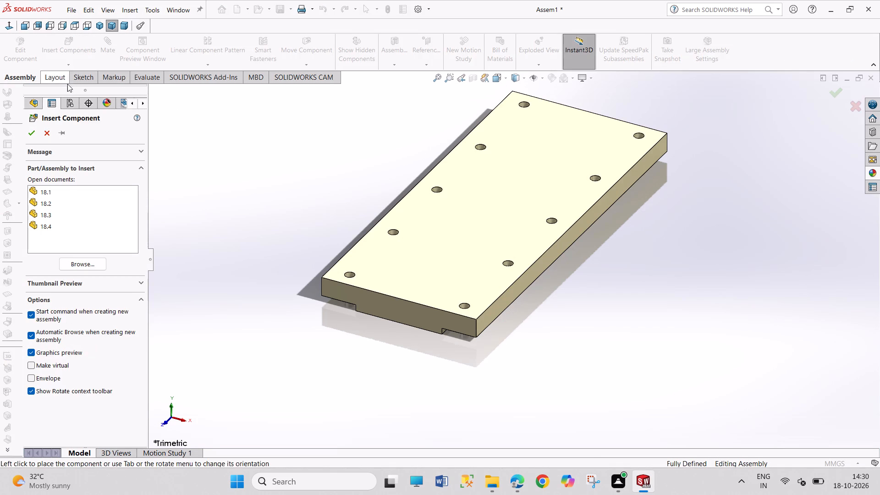
double_click(67, 211)
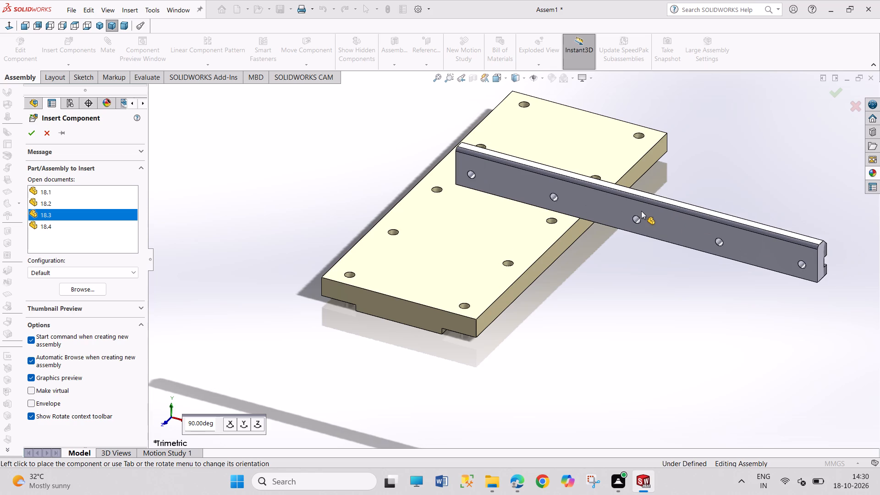
left_click(641, 211)
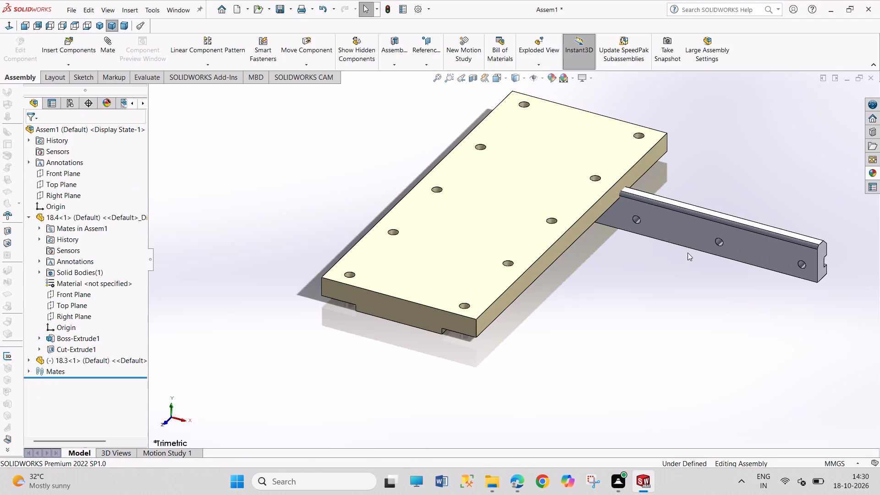
middle_click_drag(667, 267, 661, 198)
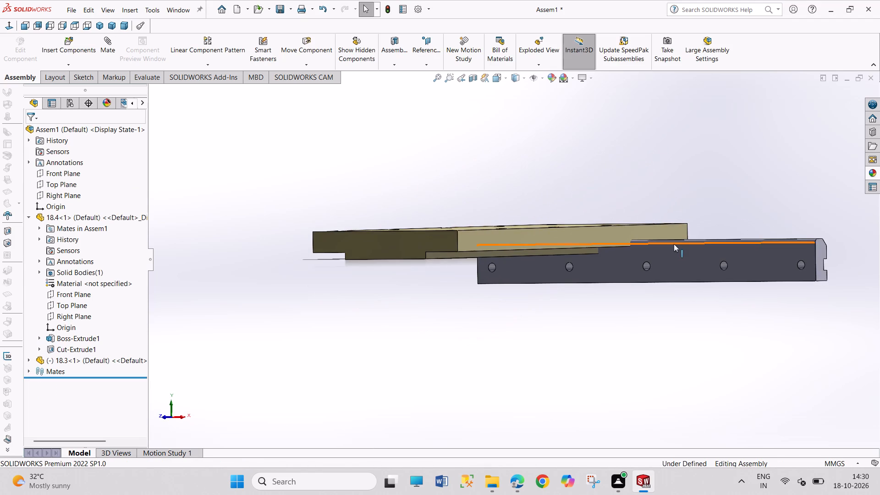
left_click_drag(674, 244, 684, 304)
left_click_drag(784, 240, 792, 264)
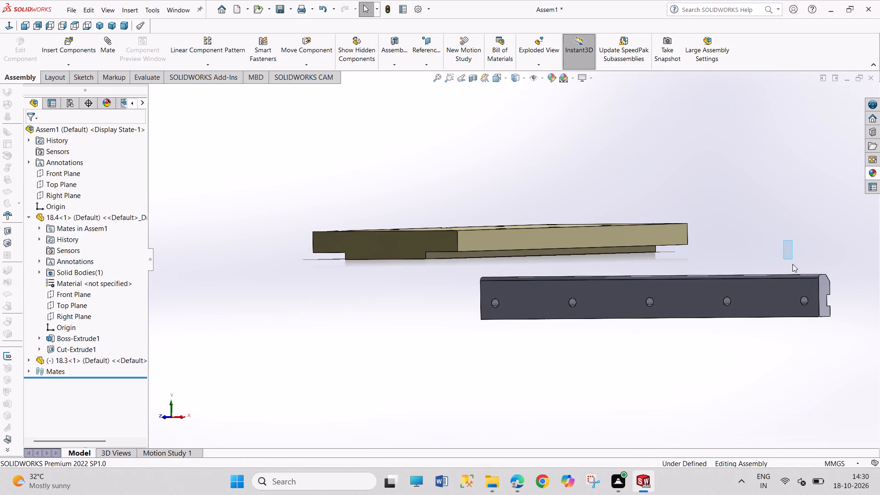
left_click_drag(792, 264, 792, 264)
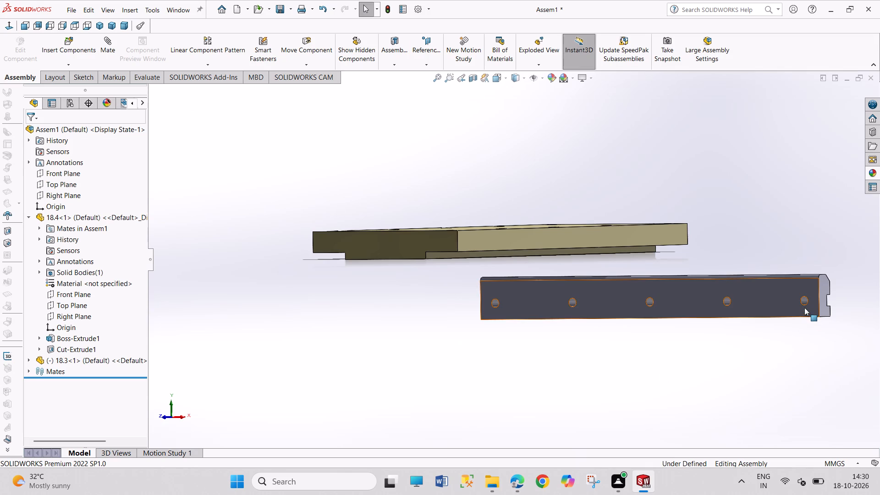
Add a concentric mate between the end hole of bar 18.3 and the corner hole in the plate's underside, and try swinging the bar.
left_click(806, 305)
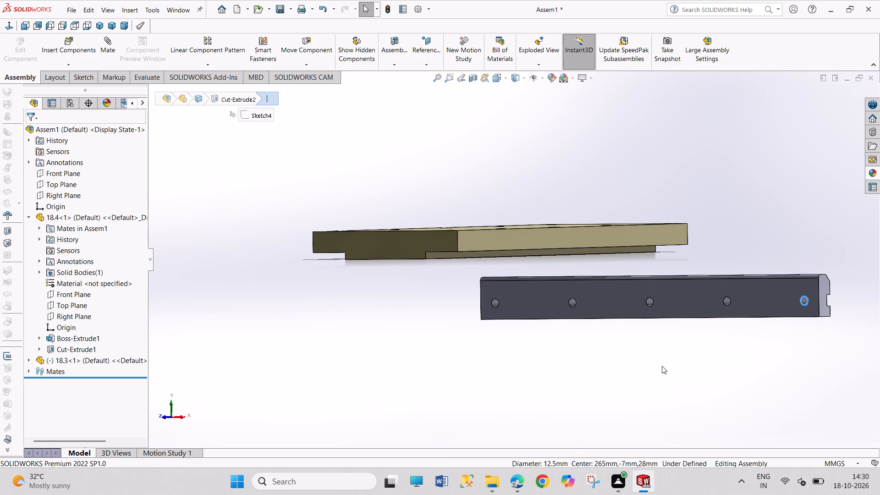
middle_click_drag(645, 351, 641, 308)
scroll(641, 308, "up", 1)
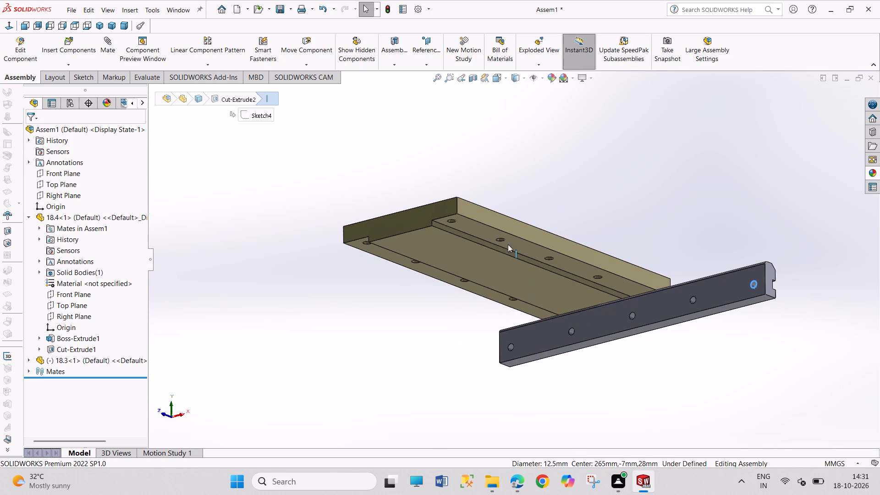
left_click(453, 222, "ctrl")
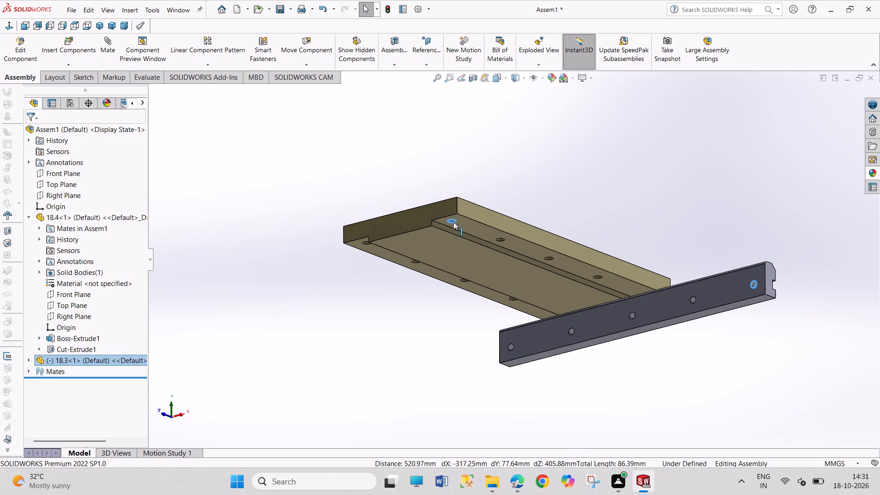
left_click(492, 217)
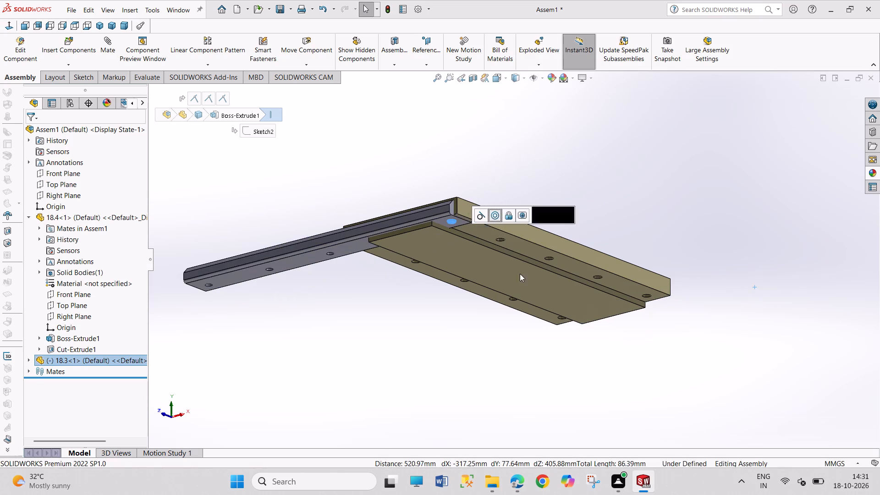
left_click_drag(287, 264, 341, 267)
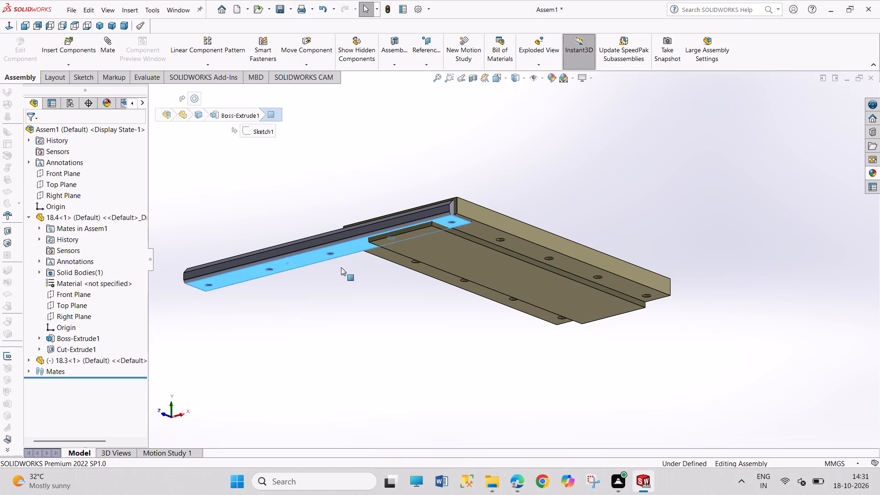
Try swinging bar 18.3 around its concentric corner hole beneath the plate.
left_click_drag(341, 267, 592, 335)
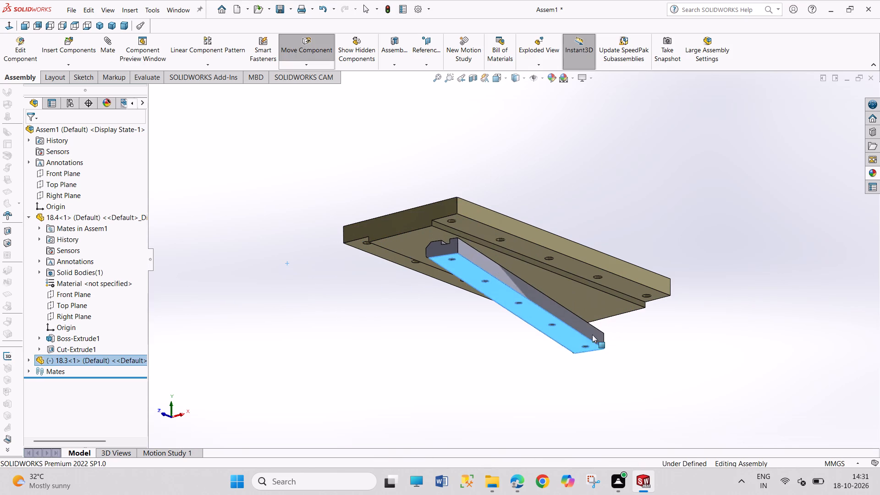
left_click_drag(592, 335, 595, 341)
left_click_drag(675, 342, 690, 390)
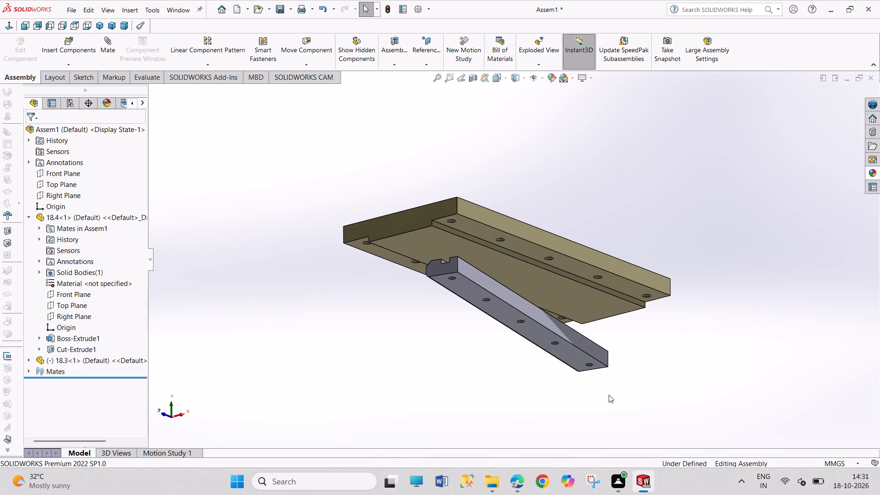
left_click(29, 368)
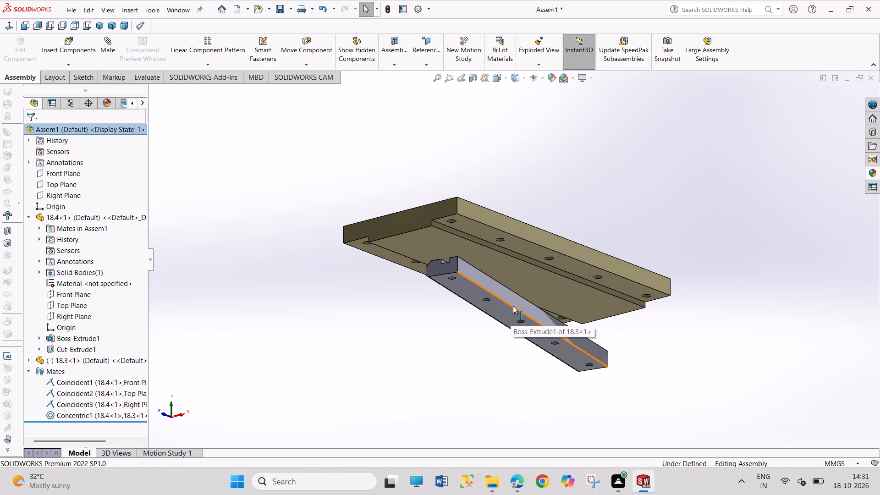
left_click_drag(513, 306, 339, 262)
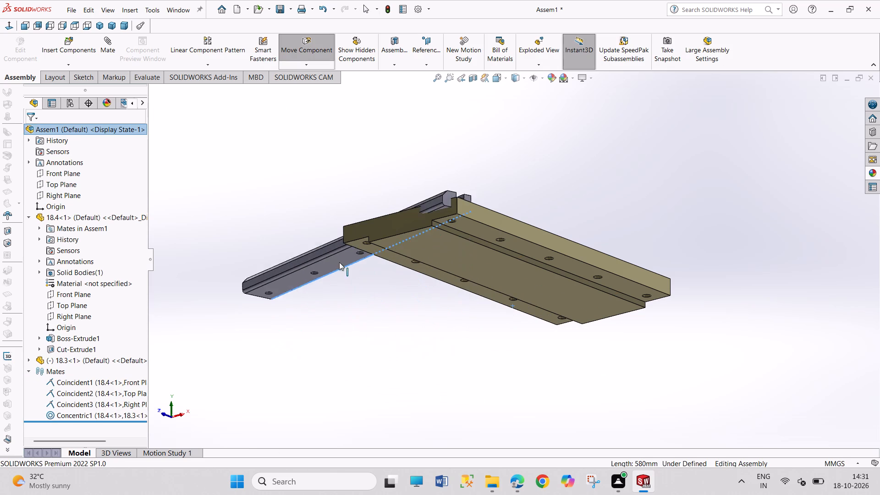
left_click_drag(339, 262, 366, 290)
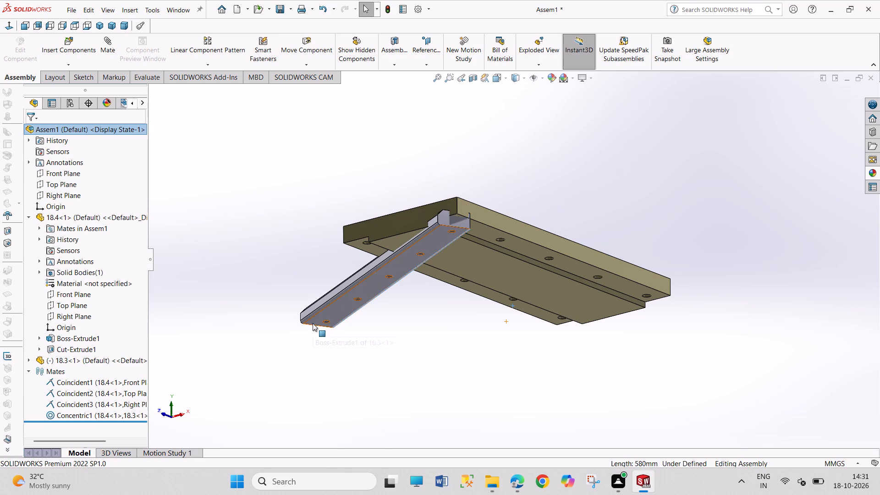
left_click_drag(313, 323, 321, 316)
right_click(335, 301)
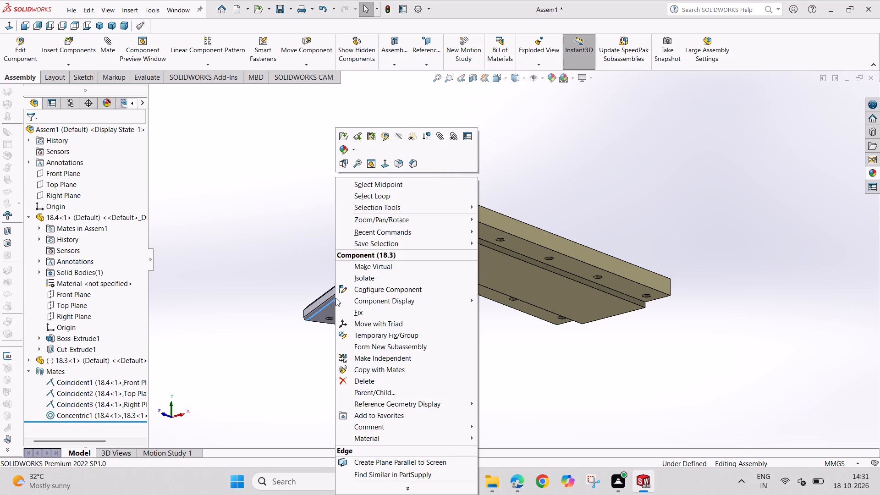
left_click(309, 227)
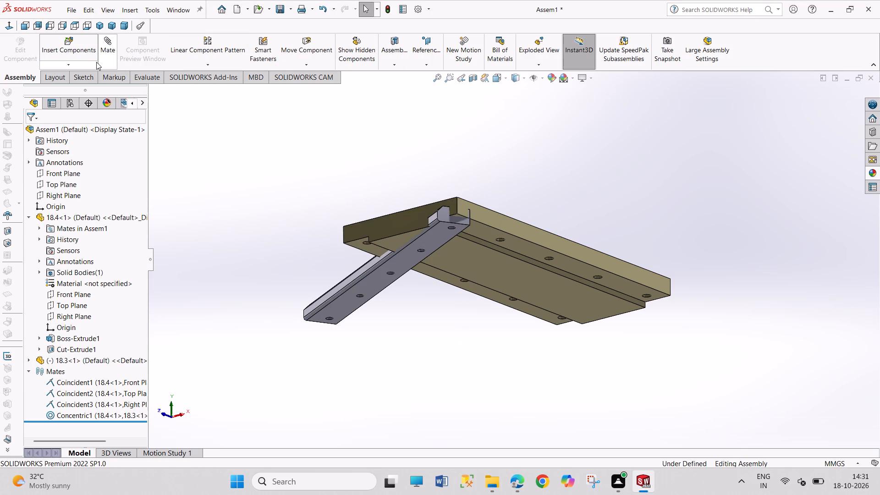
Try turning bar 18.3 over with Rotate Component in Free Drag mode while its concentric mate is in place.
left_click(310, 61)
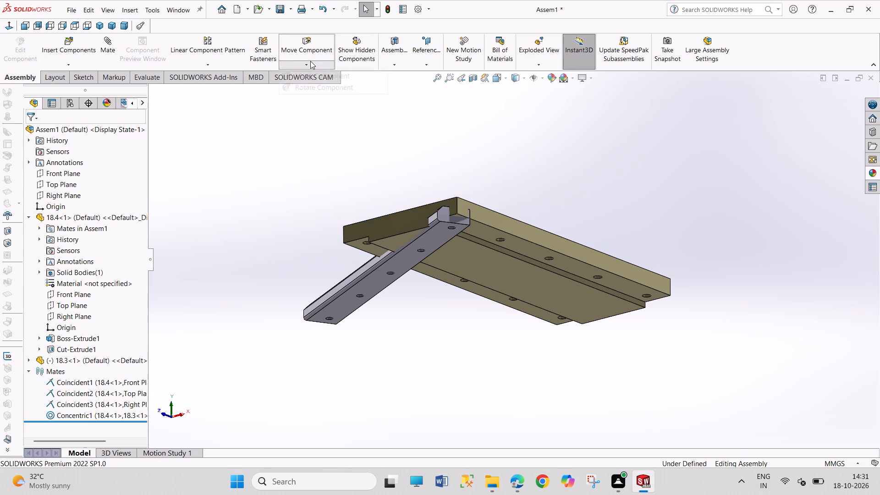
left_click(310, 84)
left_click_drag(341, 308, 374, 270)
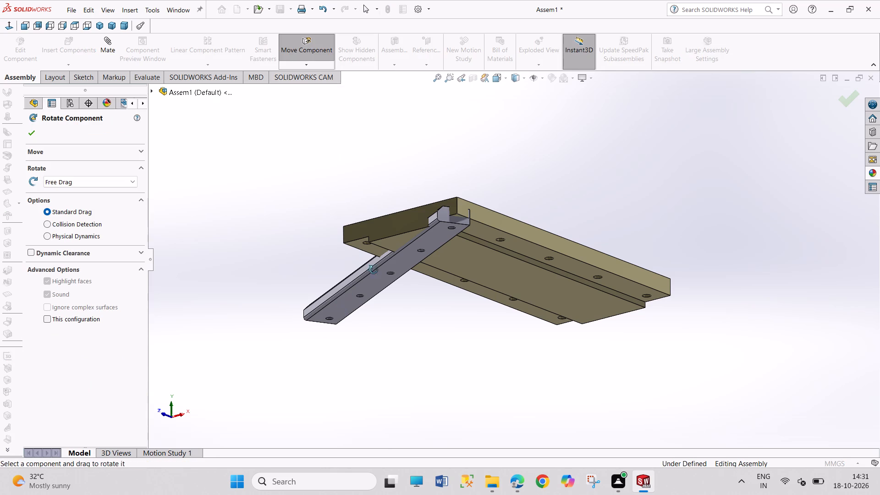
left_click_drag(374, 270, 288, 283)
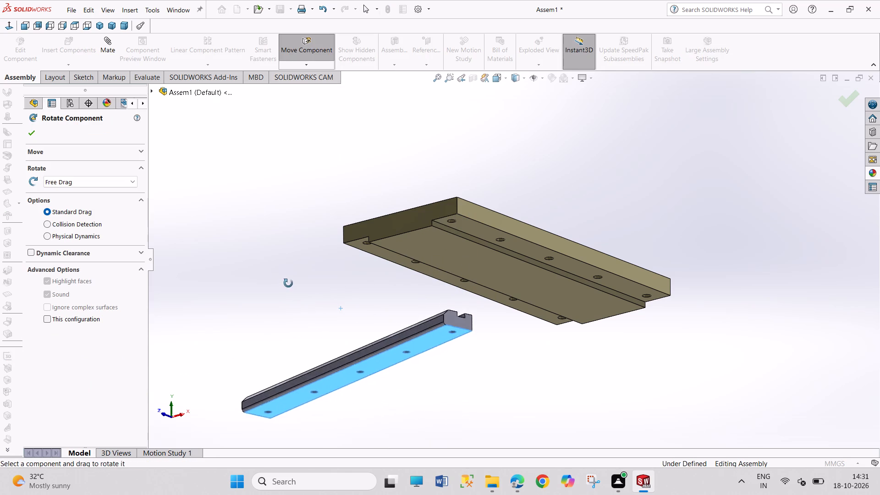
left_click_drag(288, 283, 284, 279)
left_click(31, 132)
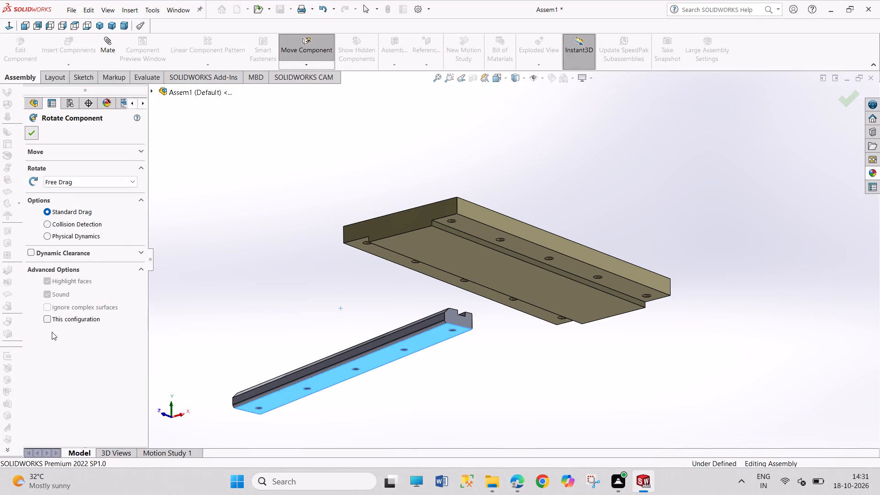
Delete the concentric mate between plate 18.4 and bar 18.3.
right_click(68, 414)
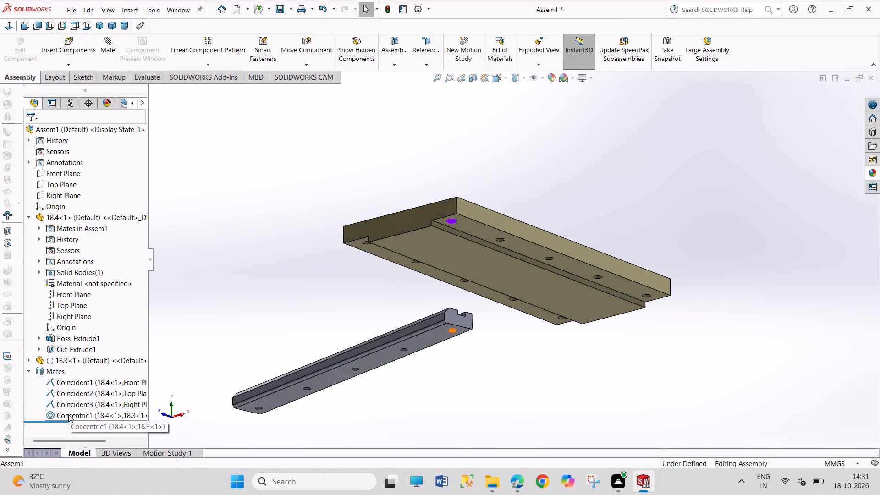
left_click(80, 347)
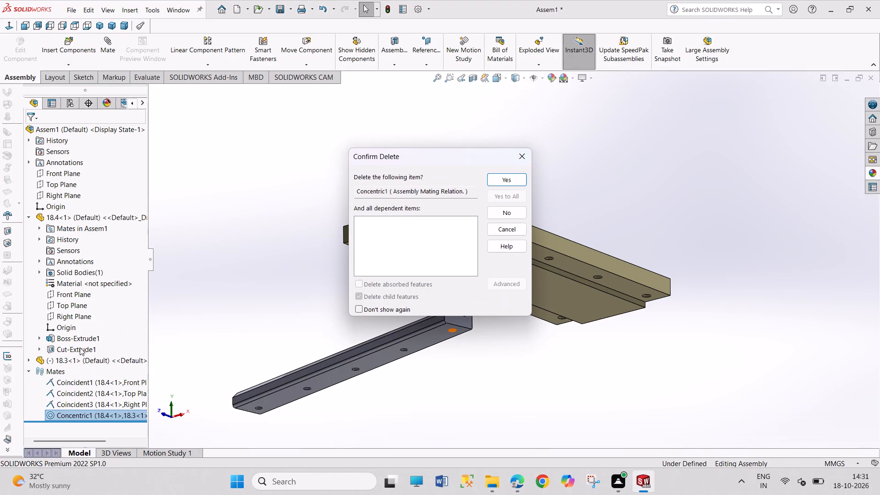
key("Return")
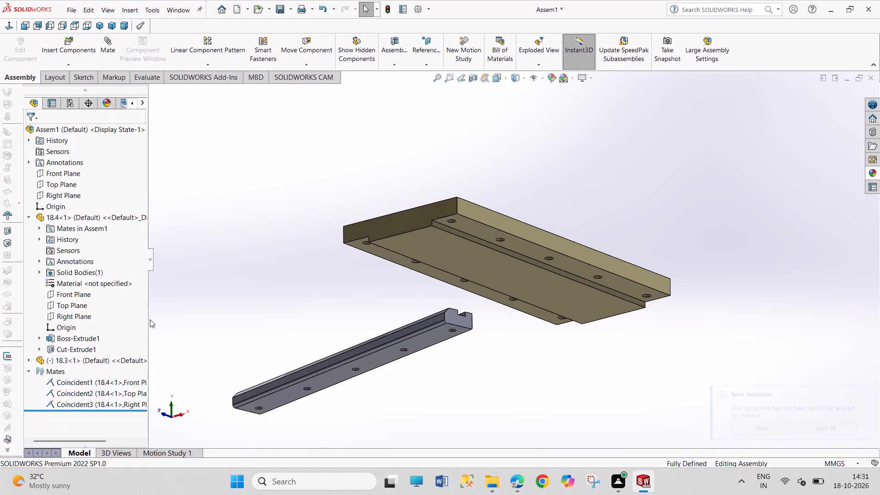
left_click(150, 318)
Rotate the freed bar 18.3 with Free Drag until its flat holed face points up and the grooved side faces down.
left_click(294, 67)
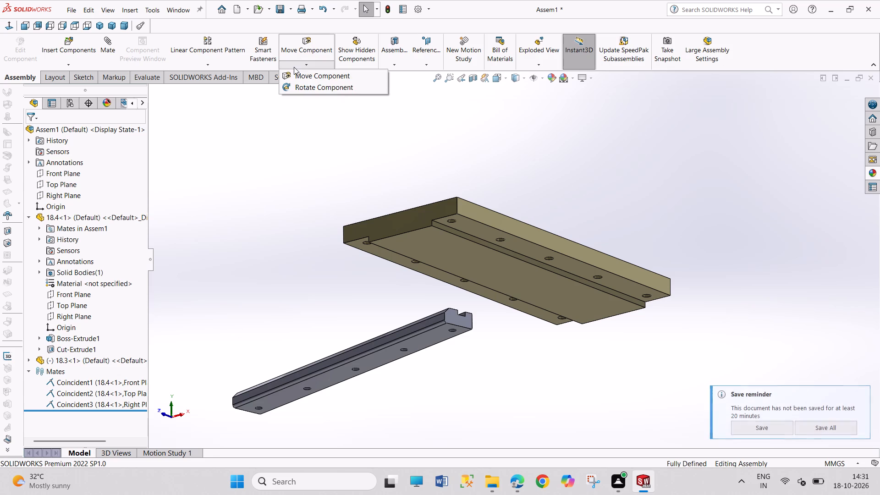
left_click(297, 82)
left_click_drag(266, 399, 306, 377)
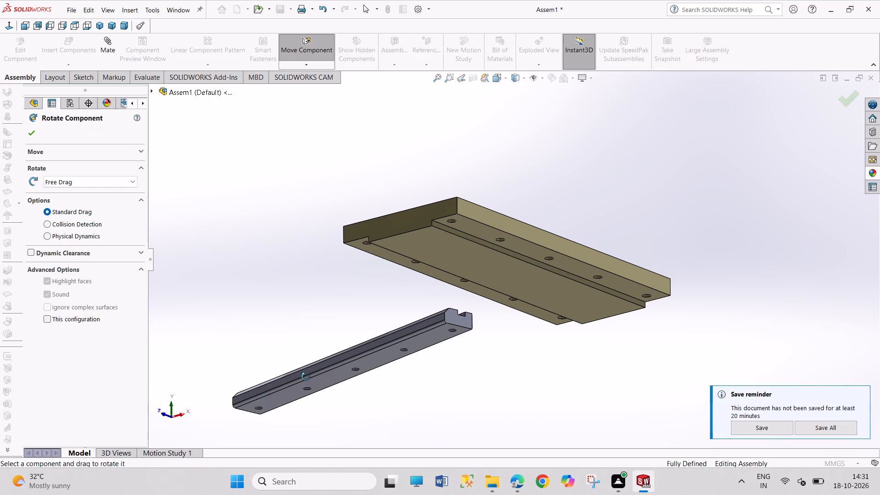
left_click_drag(306, 377, 435, 216)
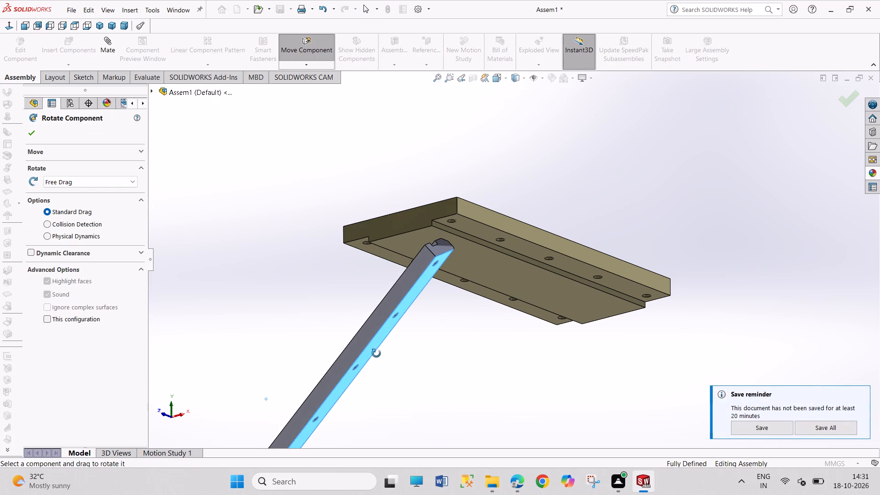
left_click_drag(376, 353, 319, 163)
left_click_drag(330, 395, 333, 319)
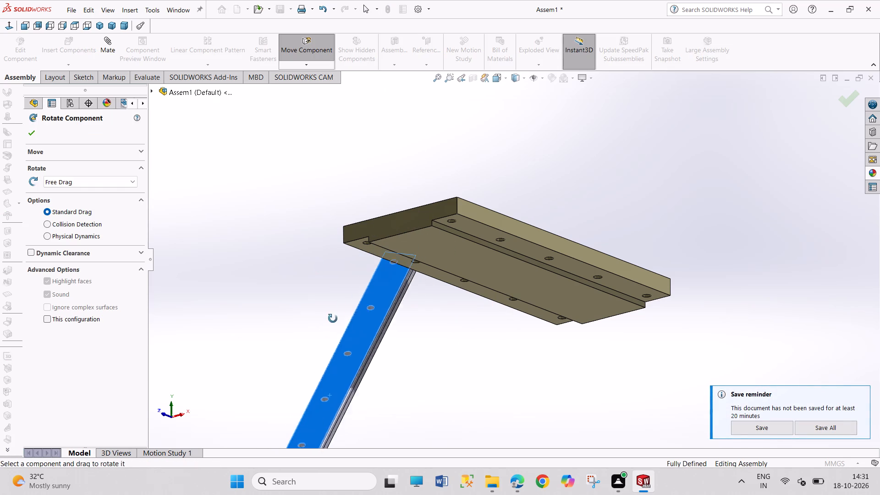
left_click_drag(333, 319, 335, 240)
left_click_drag(336, 352, 321, 385)
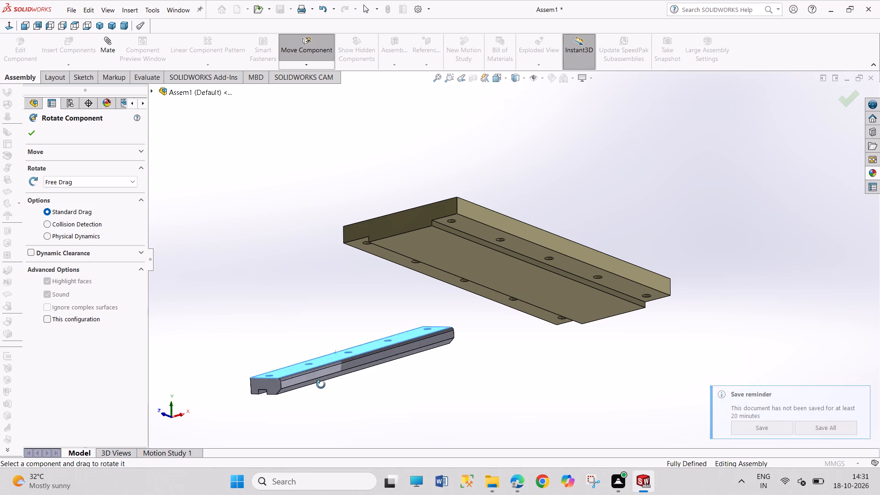
left_click_drag(321, 385, 320, 423)
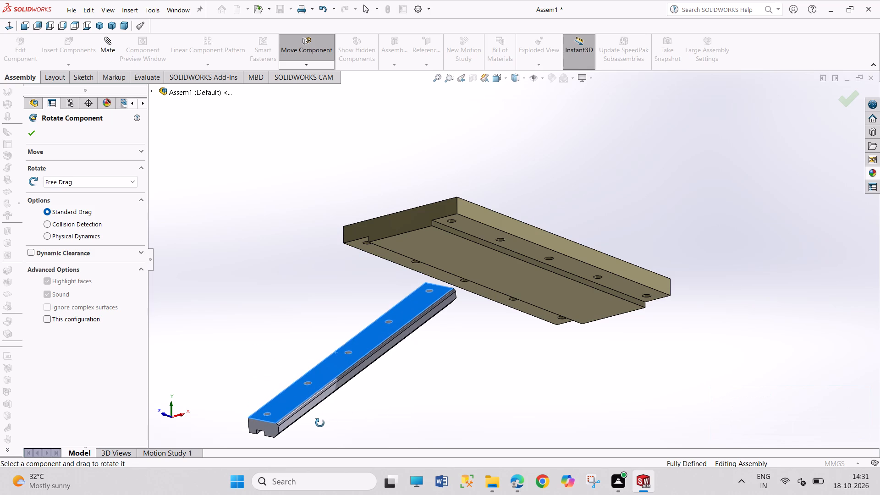
key("Escape")
key("Escape")
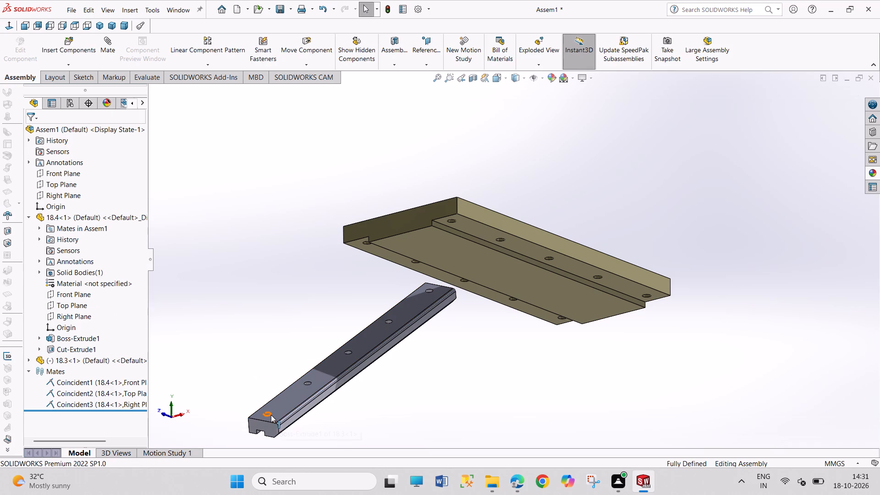
Add a concentric mate between the end hole of bar 18.3 and the corner hole in the plate's underside.
left_click(271, 415)
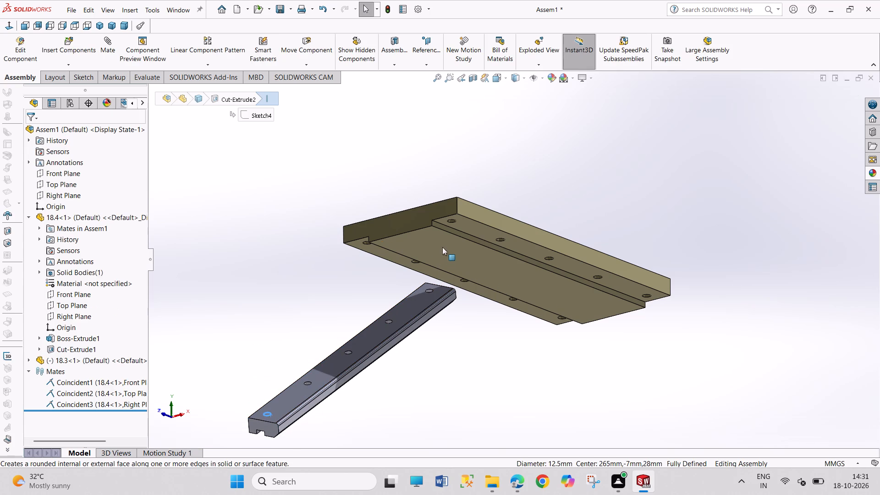
left_click(455, 222, "ctrl")
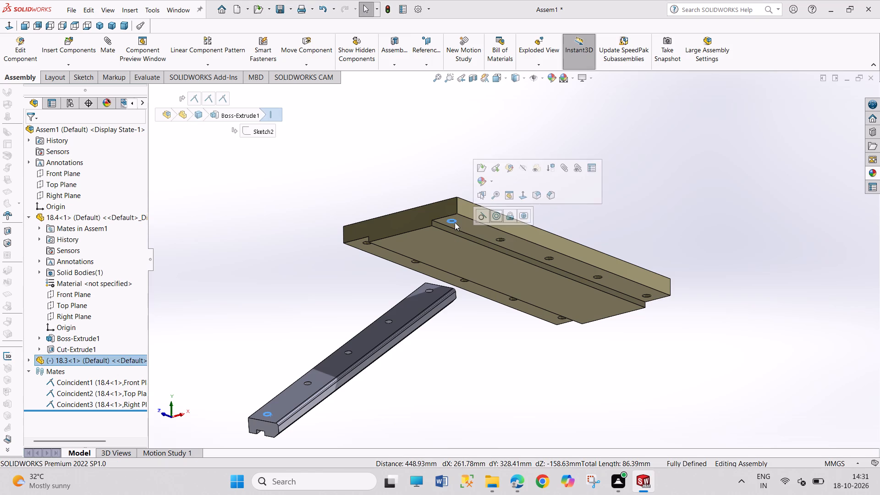
left_click(490, 216)
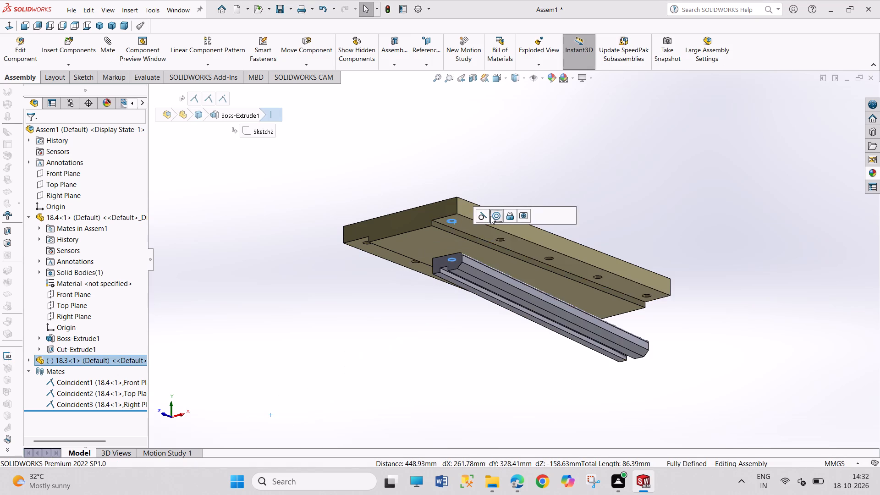
Add a second concentric mate between the hole at the bar's other end and the matching corner hole of plate 18.4.
middle_click_drag(645, 356, 620, 366)
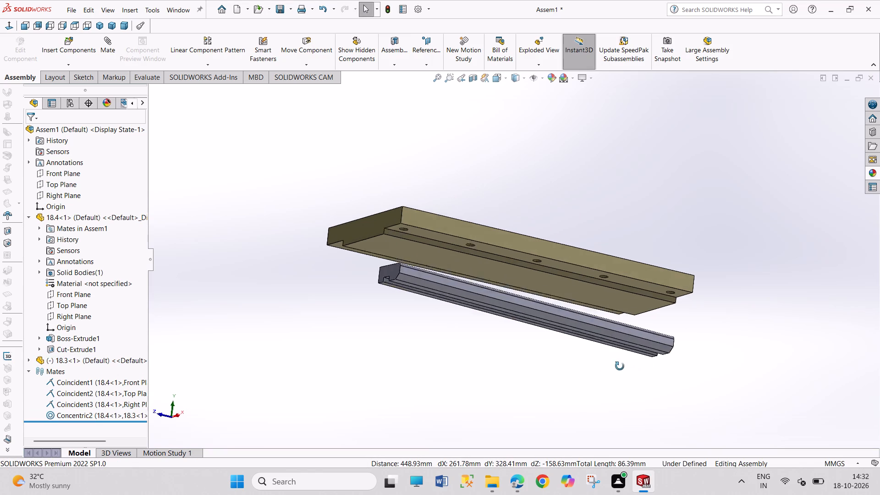
middle_click_drag(620, 366, 574, 417)
scroll(685, 350, "down", 4)
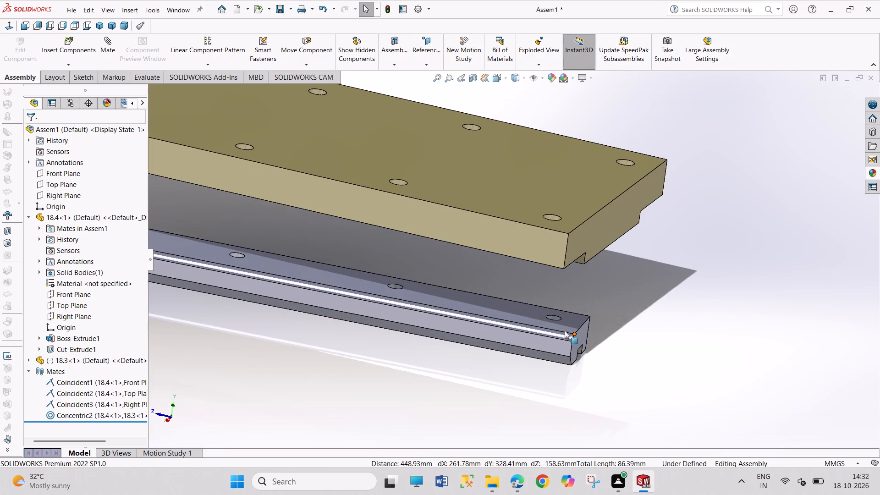
left_click(557, 319)
left_click(562, 217, "ctrl")
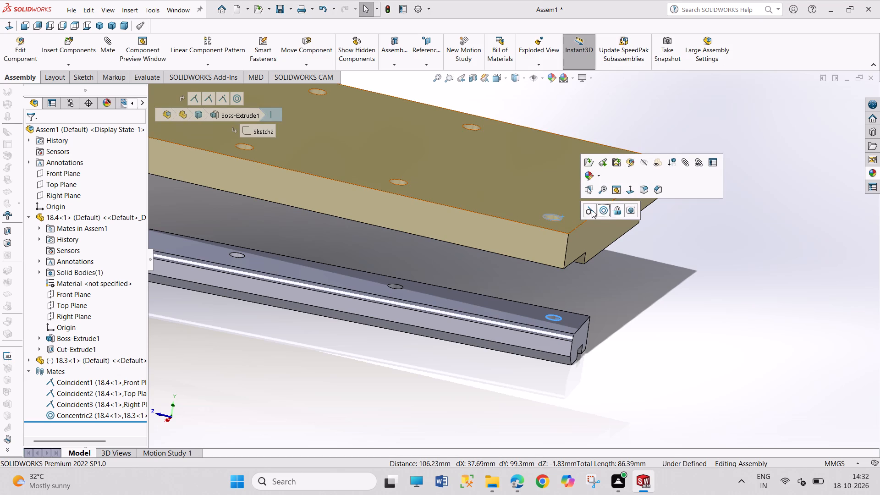
left_click(601, 210)
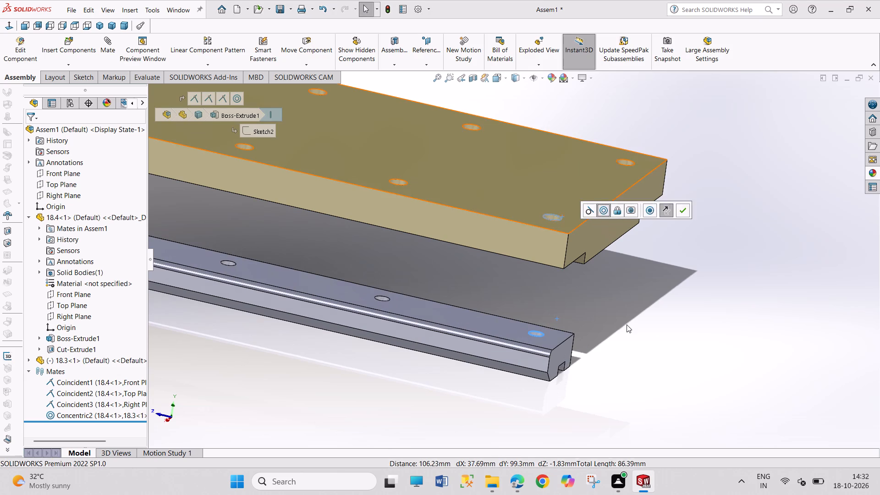
left_click_drag(628, 329, 641, 395)
Mate the bar's upper holed face coincident with the plate's recessed underside ledge, and test whether the bar still moves.
left_click(555, 338)
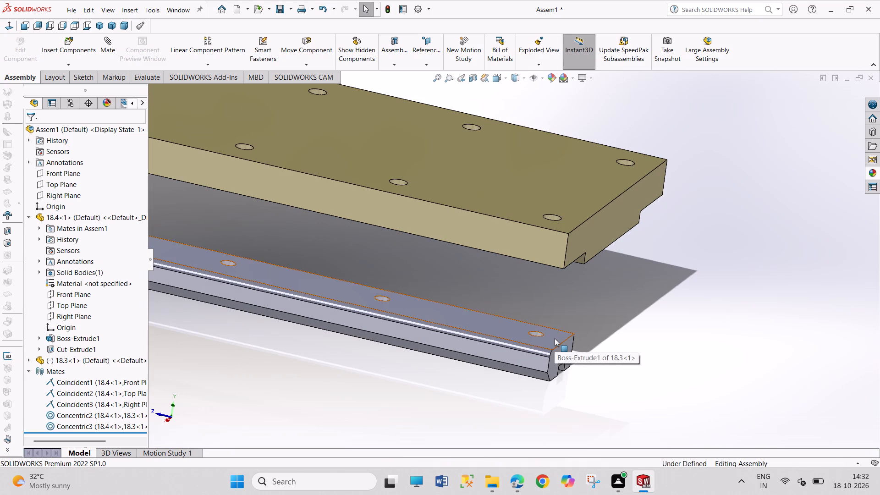
middle_click_drag(573, 325, 559, 242)
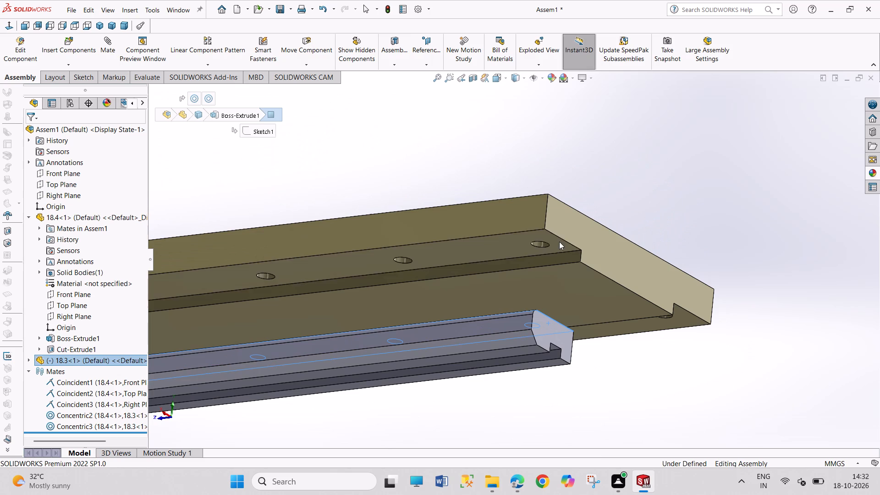
left_click(559, 245, "ctrl")
left_click(588, 236)
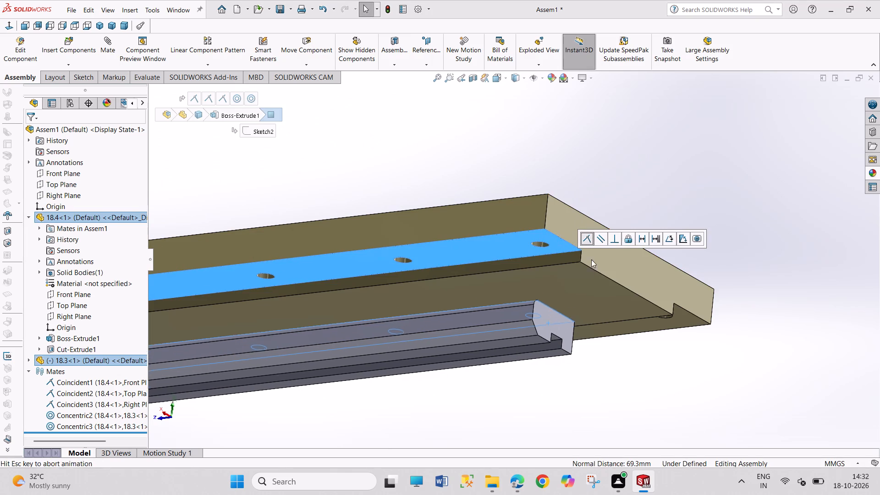
left_click_drag(597, 353, 602, 384)
middle_click_drag(542, 363, 650, 378)
left_click_drag(376, 332, 401, 363)
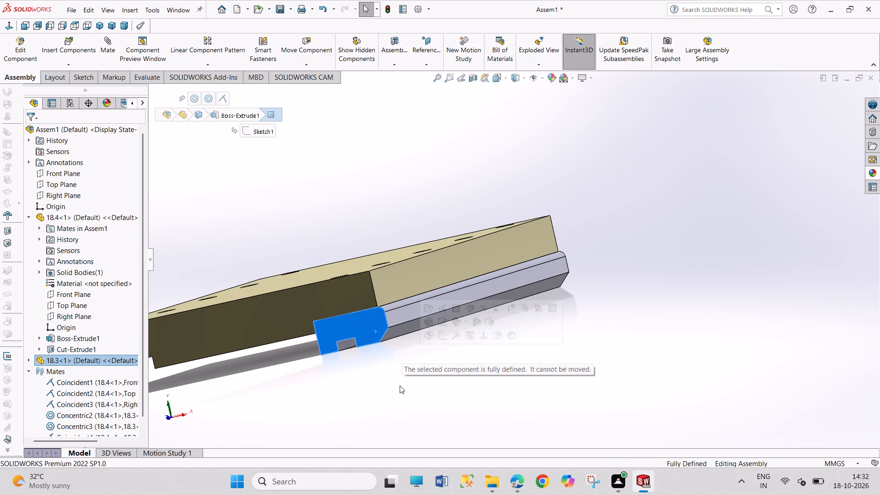
left_click_drag(400, 385, 423, 423)
Colour bar 18.3 pastel red at the part document level, trying the pastel green first.
right_click(428, 308)
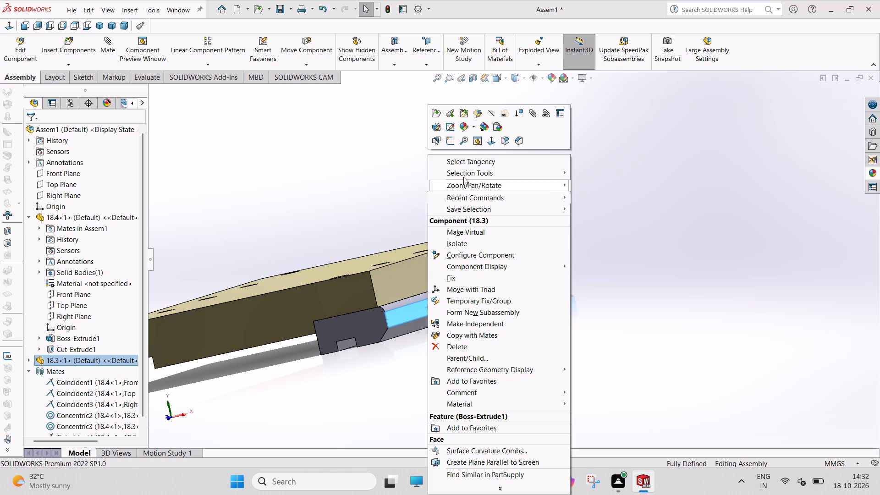
left_click(476, 125)
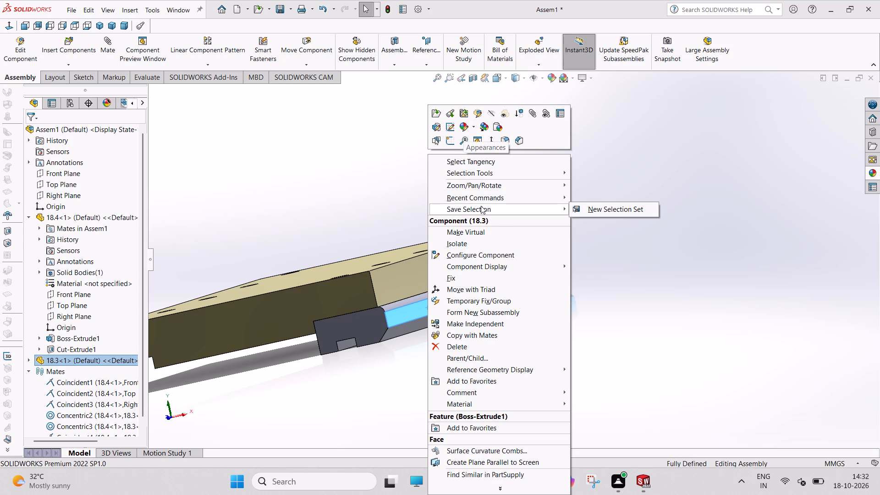
left_click(473, 126)
left_click(467, 183)
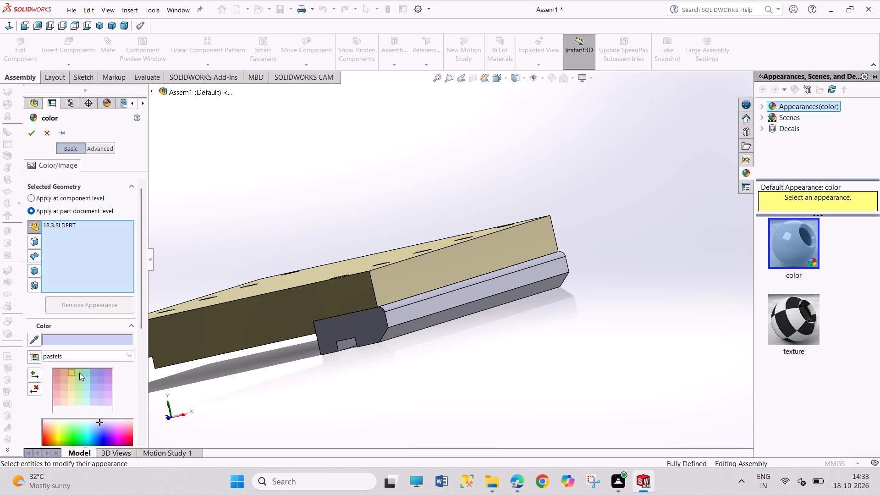
left_click(78, 373)
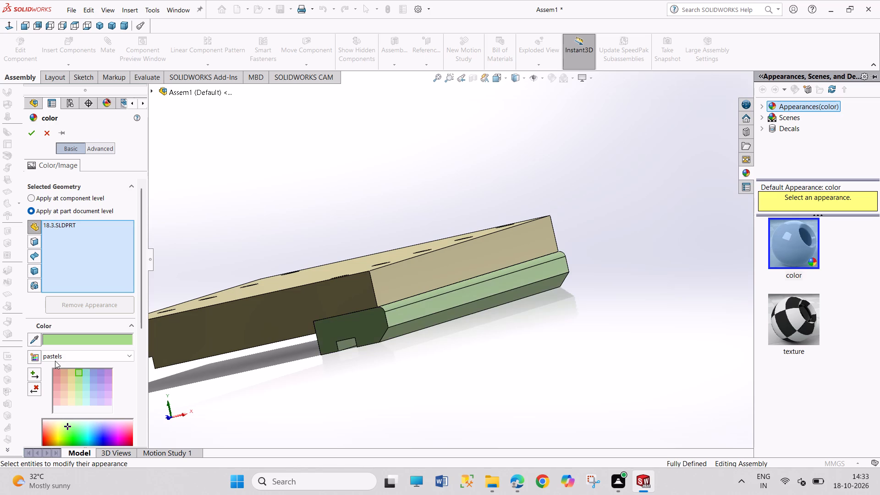
left_click(55, 369)
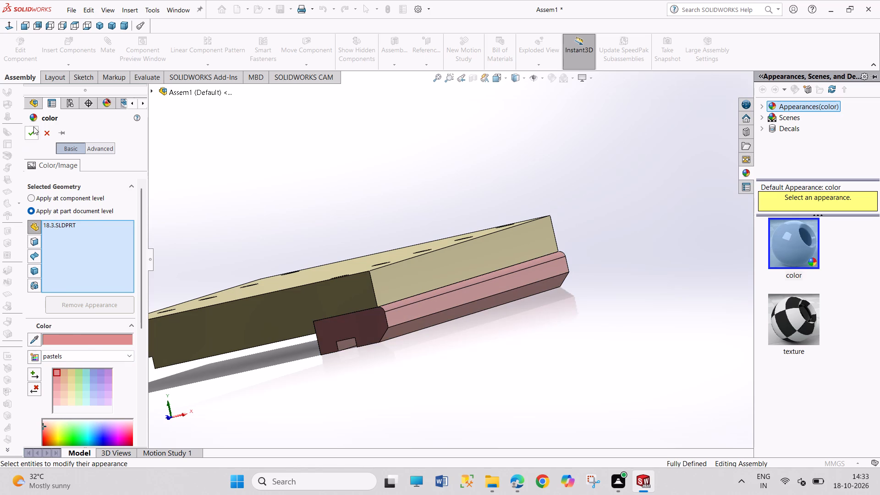
left_click(33, 126)
Insert a second instance of bar 18.3 into the assembly and place it just below plate 18.4.
left_click_drag(291, 171, 313, 235)
scroll(313, 281, "up", 3)
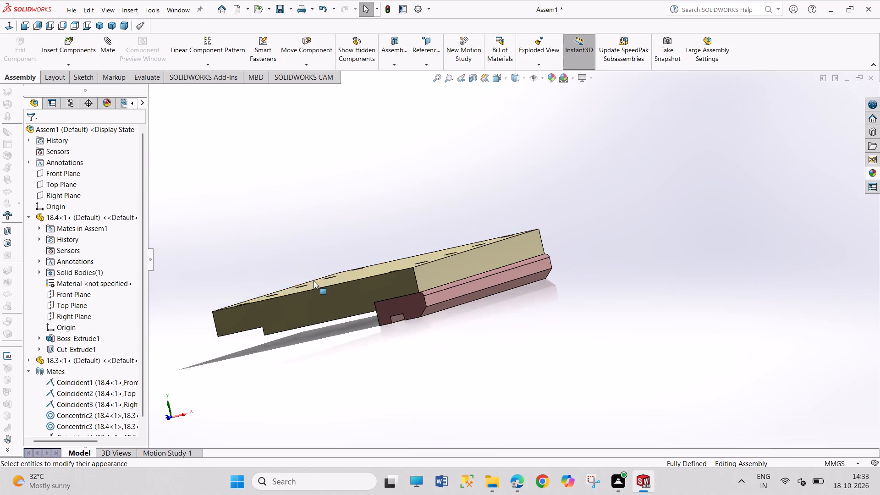
middle_click_drag(294, 263, 337, 250)
scroll(373, 266, "down", 2)
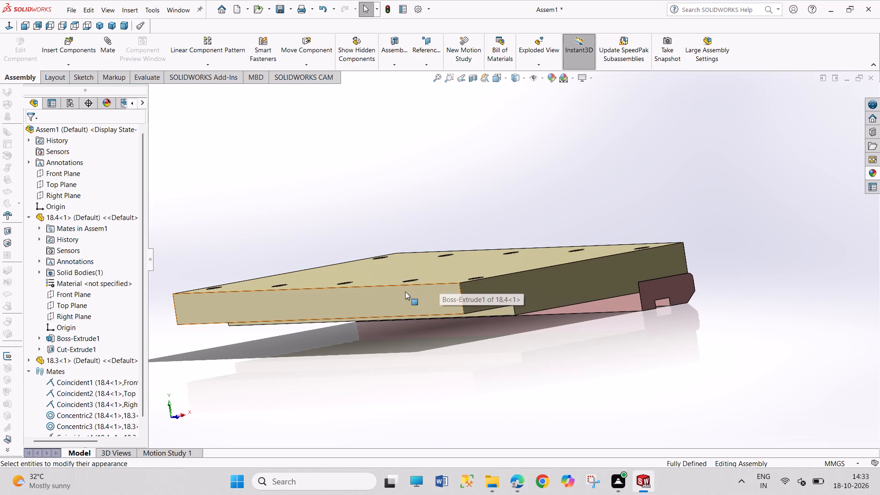
left_click(71, 42)
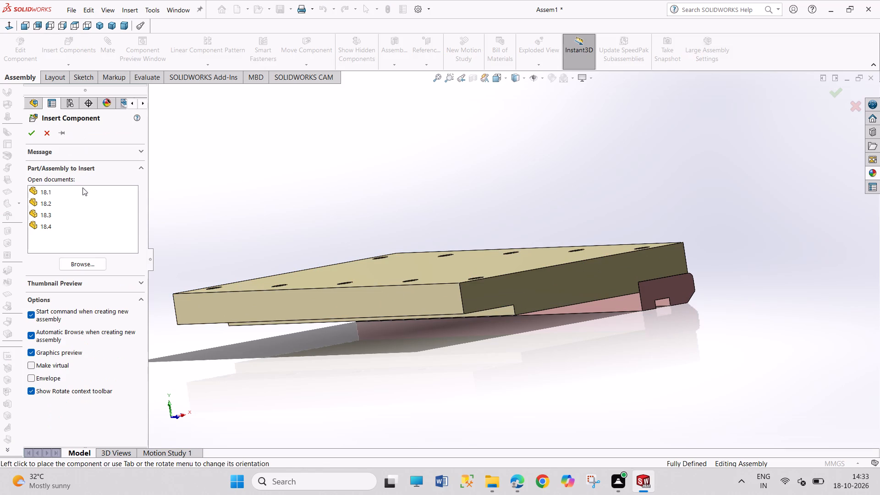
double_click(68, 218)
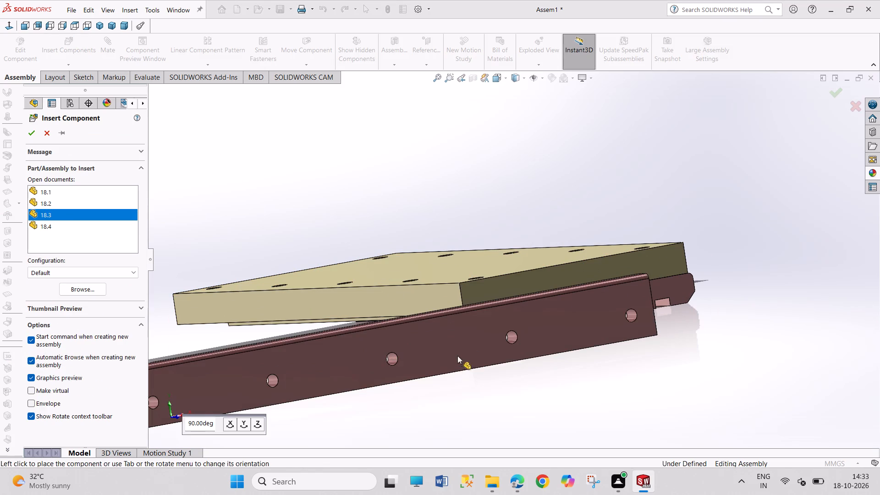
left_click(474, 363)
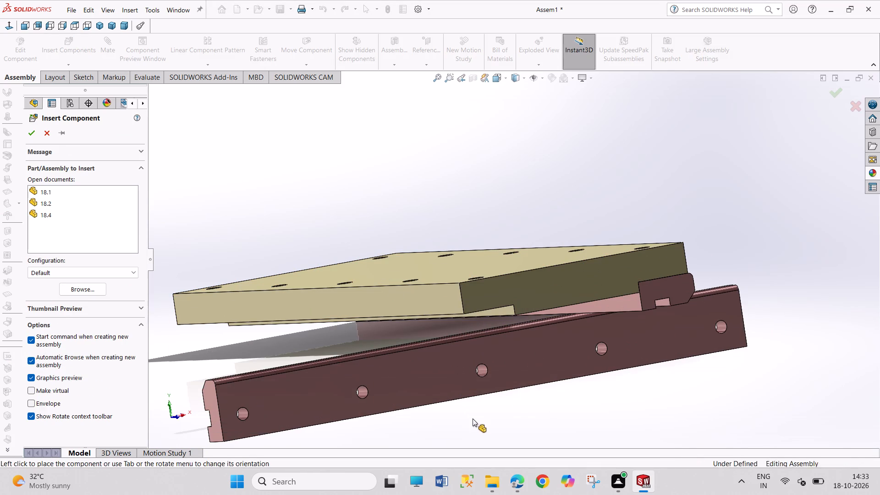
Add a concentric mate between the second bar's end hole and the corner hole in the plate's unoccupied underside ledge.
middle_click_drag(473, 418, 461, 355)
scroll(461, 355, "up", 1)
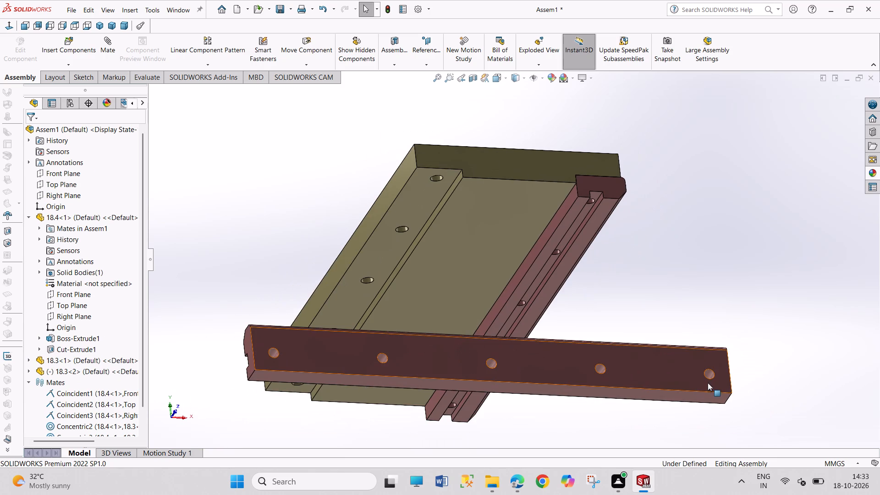
left_click(708, 379)
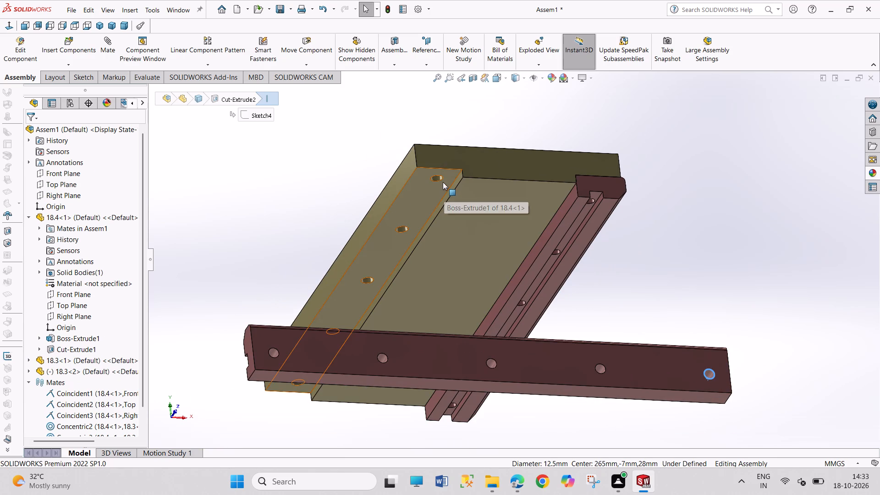
left_click(442, 180, "ctrl")
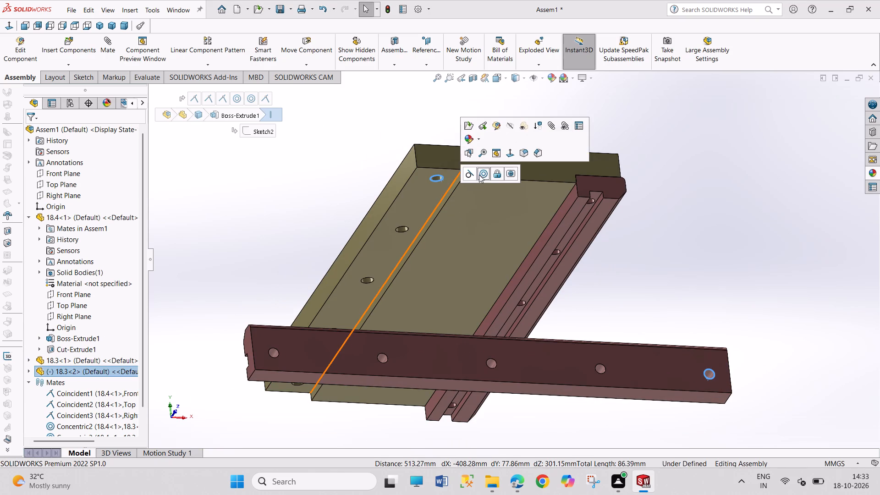
left_click(484, 173)
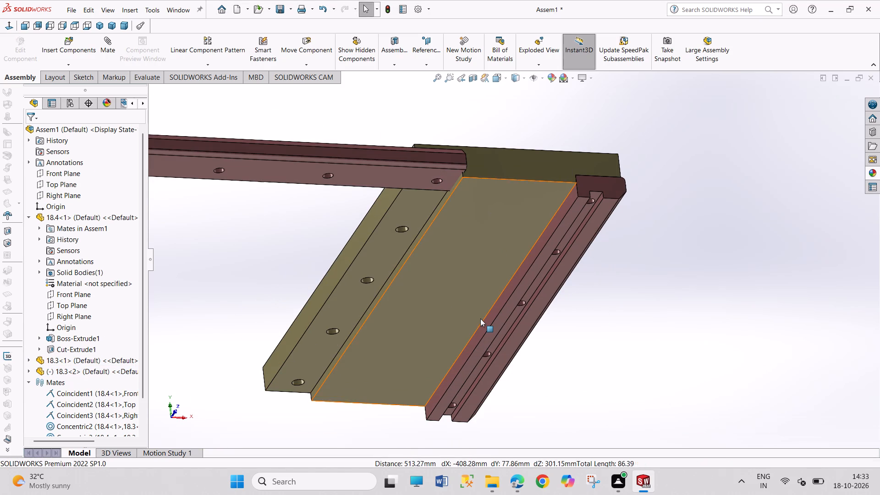
Edit the second bar's concentric mate and reverse its alignment so the holed face turns up towards the plate.
scroll(96, 397, "down", 4)
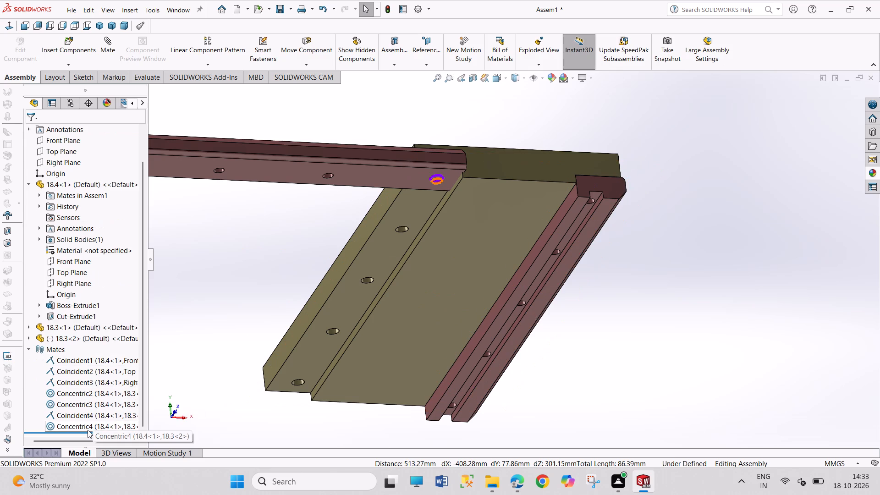
right_click(87, 429)
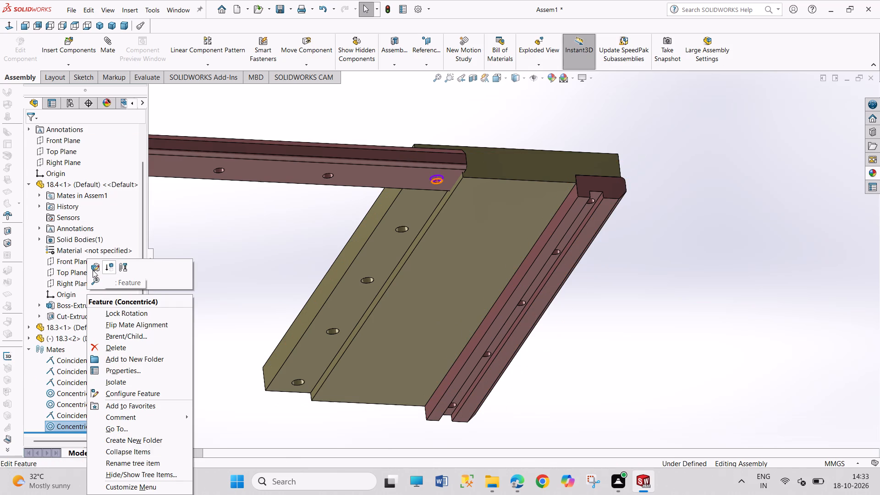
left_click(93, 269)
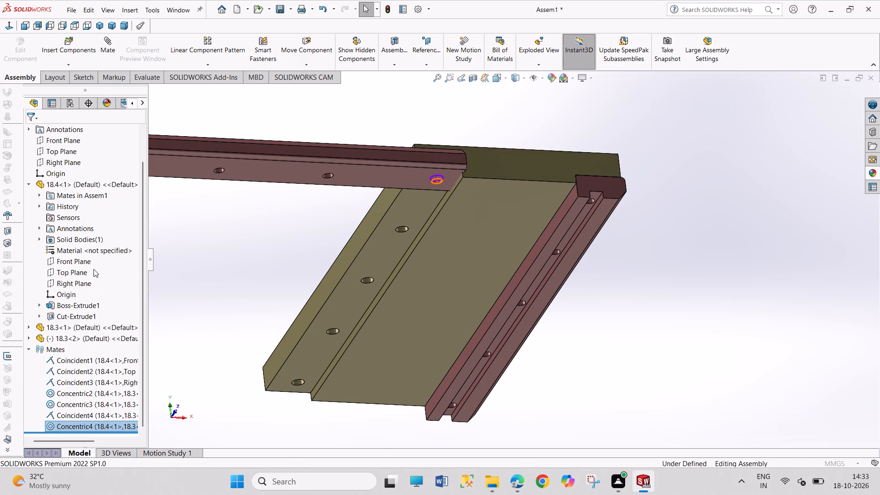
left_click(55, 417)
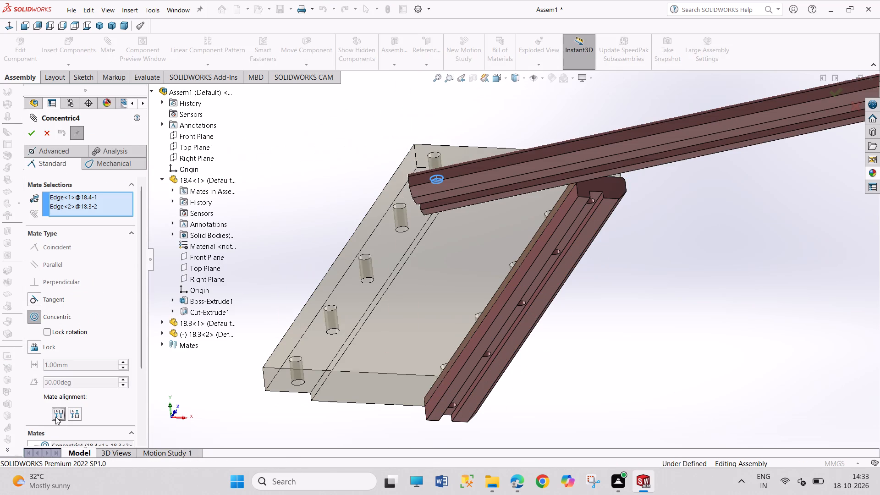
left_click(30, 134)
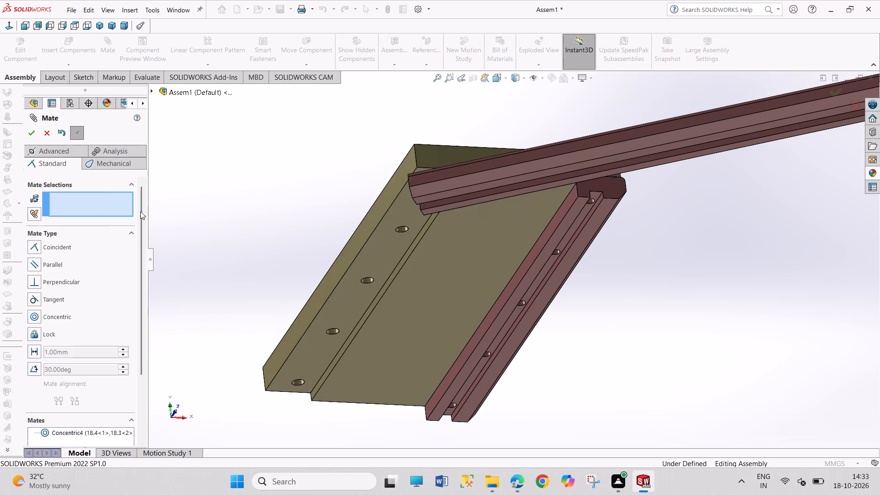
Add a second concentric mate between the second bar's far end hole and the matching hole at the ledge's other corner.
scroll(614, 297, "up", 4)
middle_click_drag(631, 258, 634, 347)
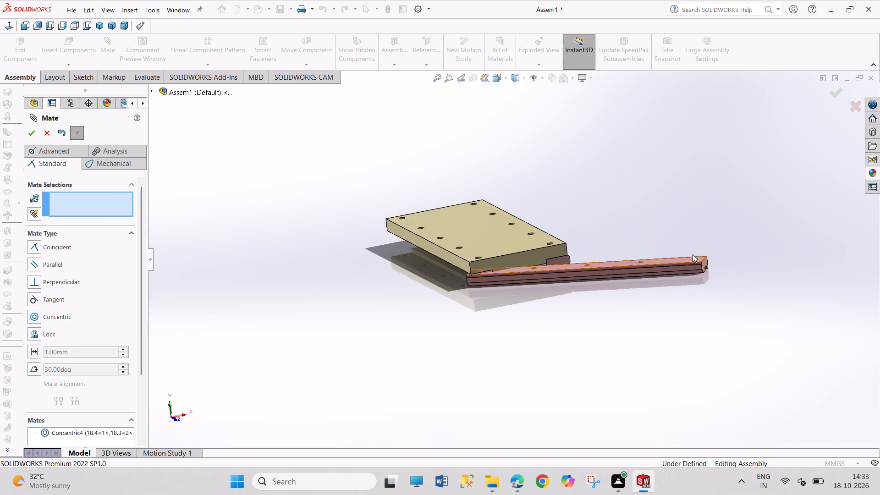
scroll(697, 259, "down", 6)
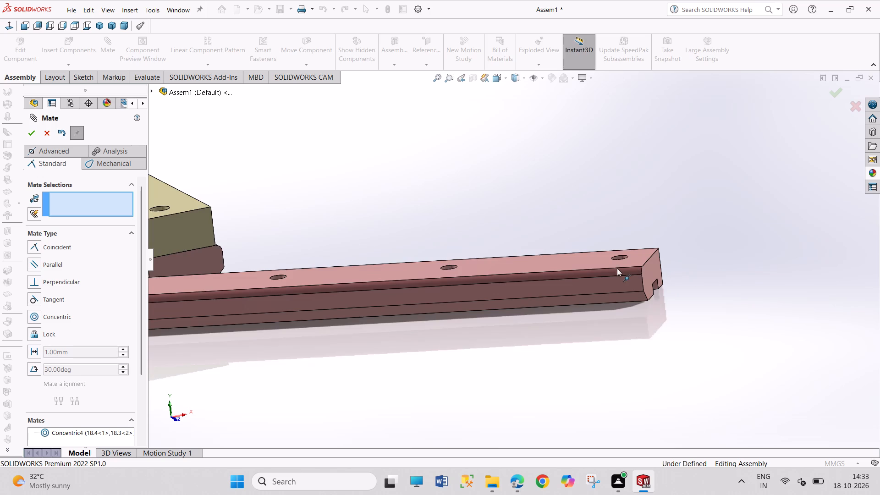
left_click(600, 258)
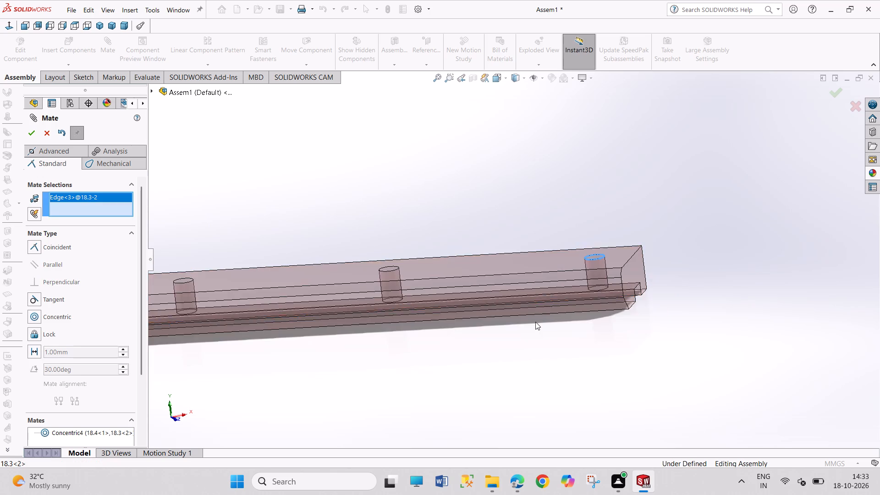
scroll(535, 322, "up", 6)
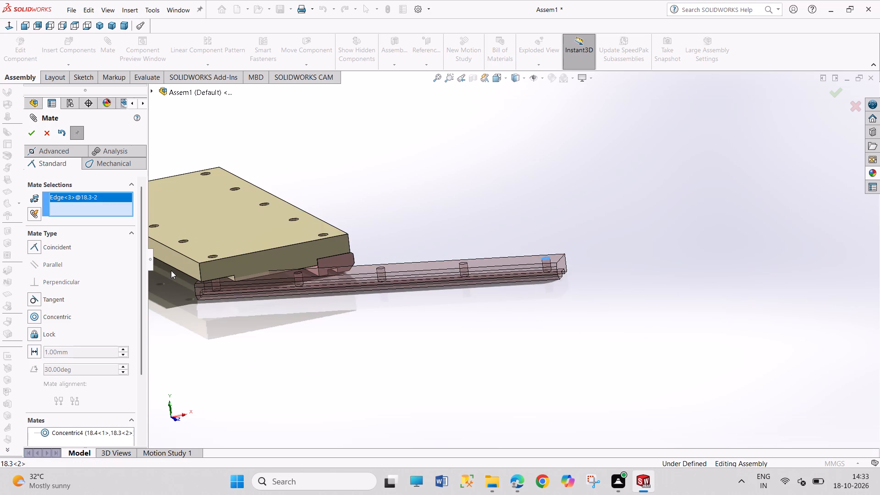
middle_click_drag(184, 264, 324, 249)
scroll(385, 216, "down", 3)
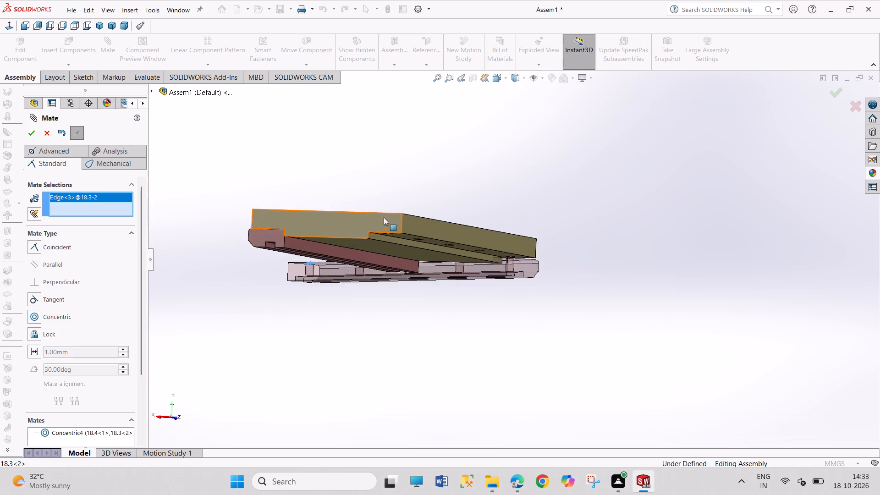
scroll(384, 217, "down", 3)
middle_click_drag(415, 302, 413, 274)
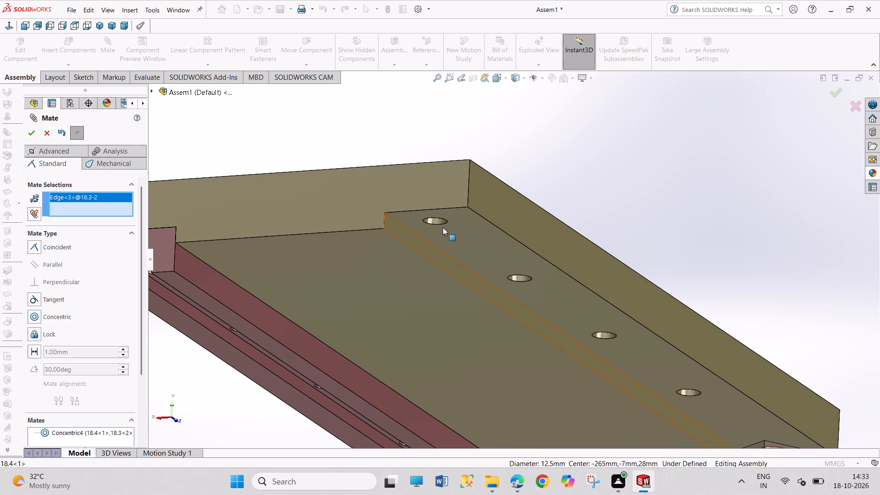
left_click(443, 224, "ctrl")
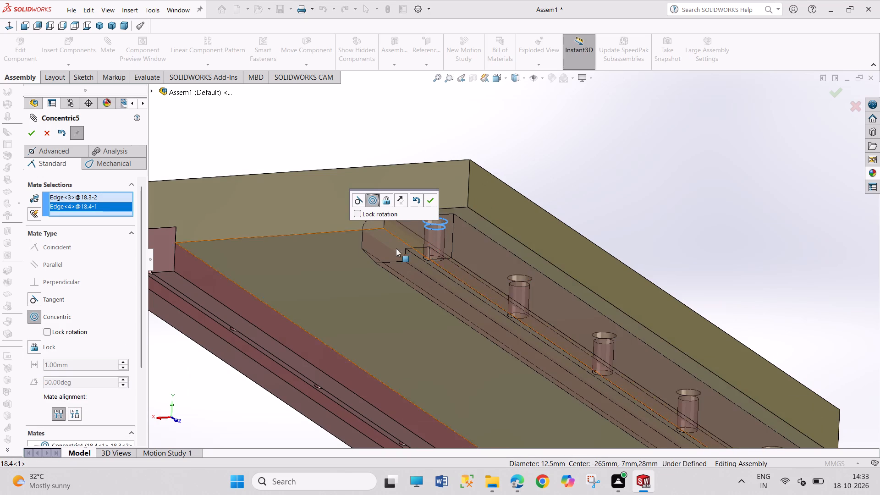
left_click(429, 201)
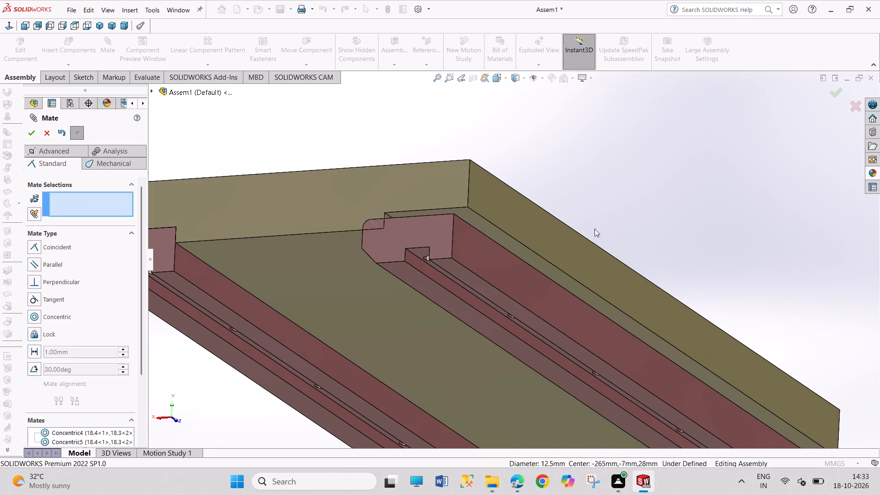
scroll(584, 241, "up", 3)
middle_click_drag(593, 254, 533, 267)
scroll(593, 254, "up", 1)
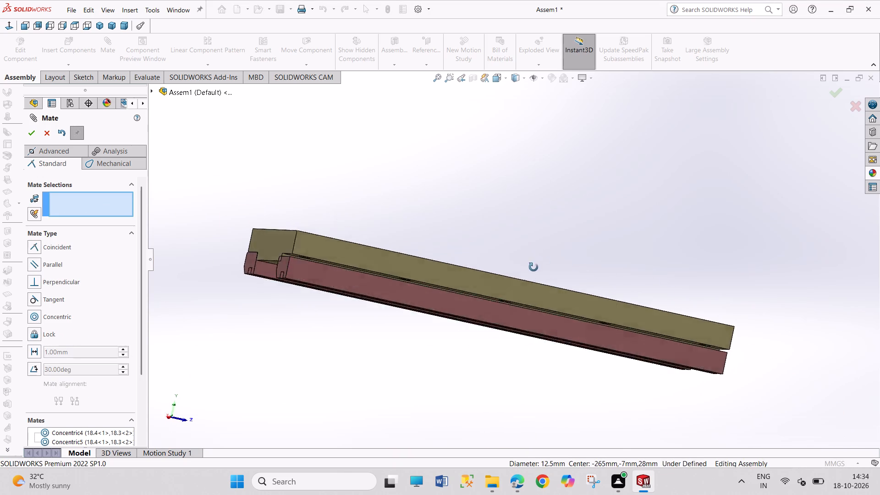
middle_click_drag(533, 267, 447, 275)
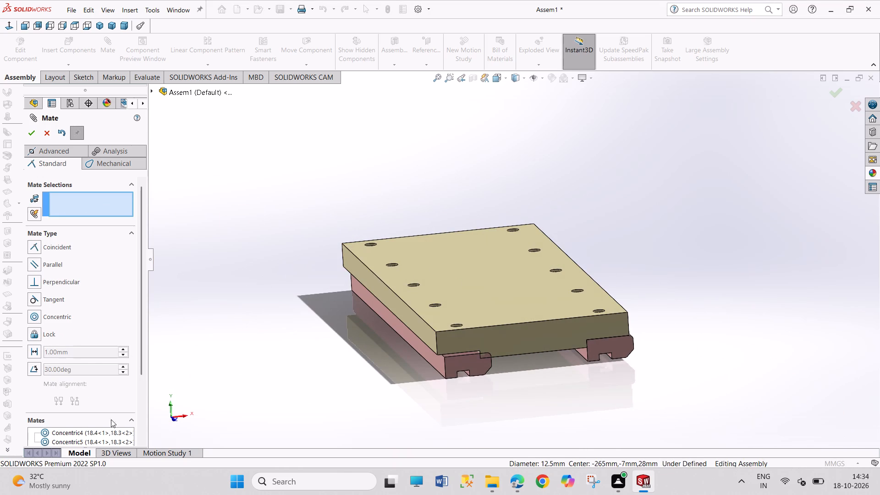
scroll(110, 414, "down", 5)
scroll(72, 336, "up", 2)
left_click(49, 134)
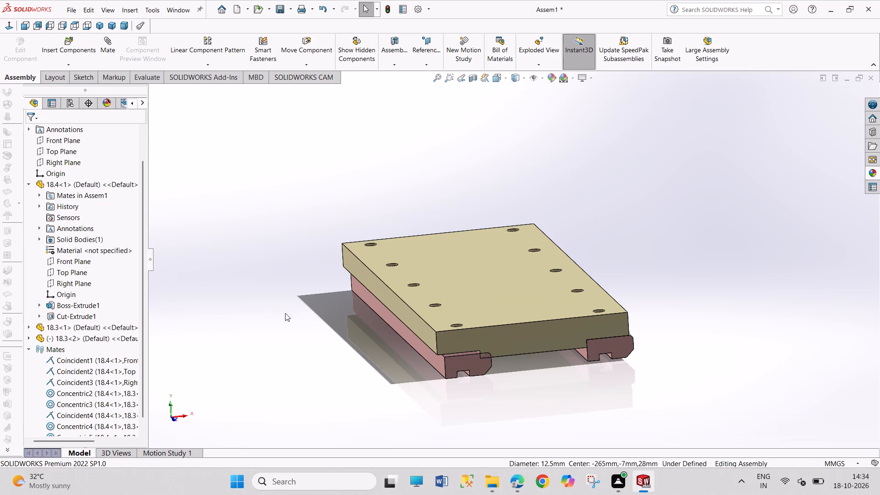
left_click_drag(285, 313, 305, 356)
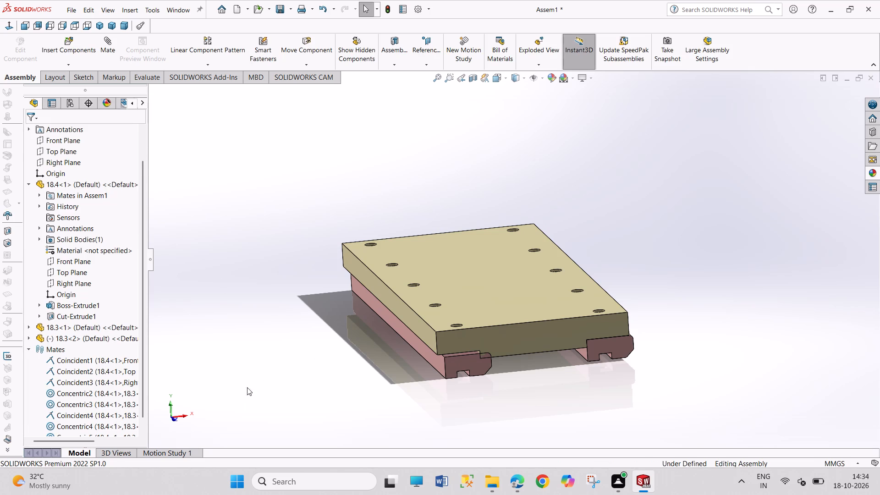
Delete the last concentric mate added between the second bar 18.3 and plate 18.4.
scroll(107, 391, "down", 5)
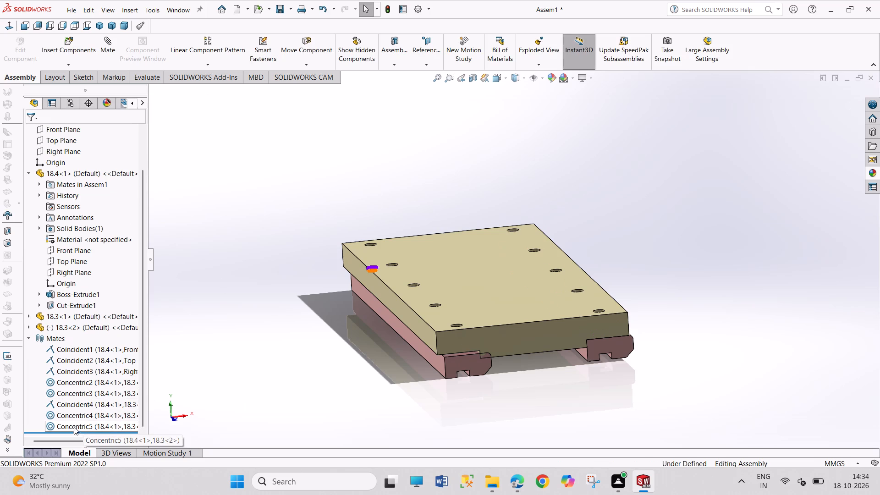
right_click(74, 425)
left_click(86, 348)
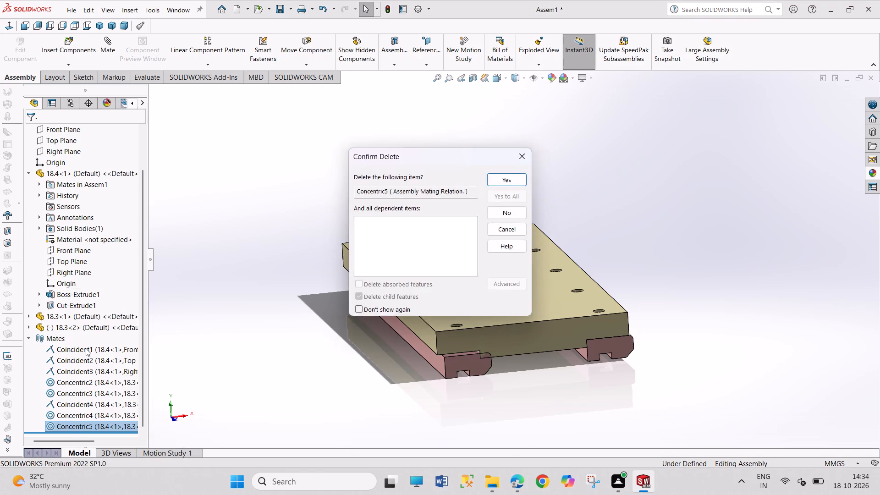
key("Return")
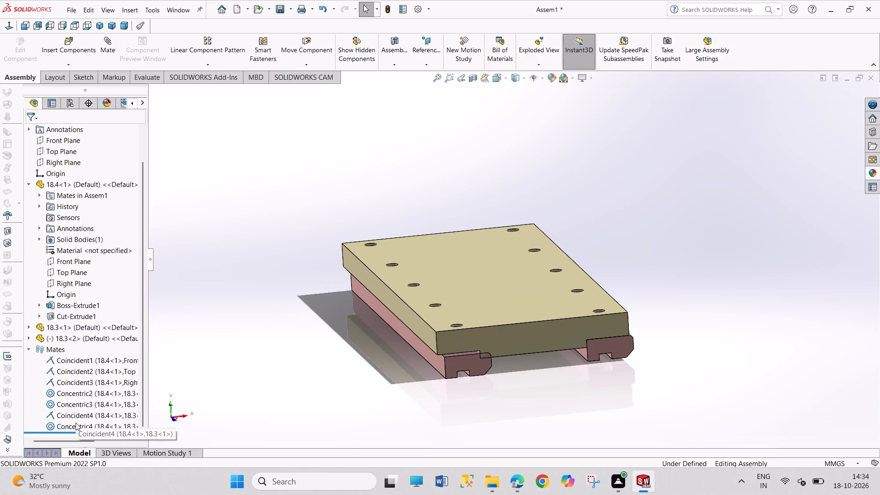
Delete the remaining concentric mate between the second bar 18.3 and plate 18.4.
right_click(76, 423)
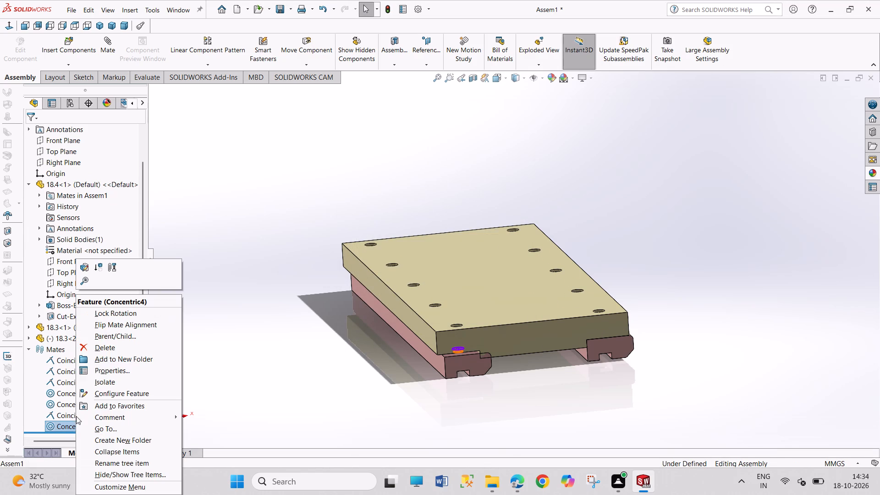
left_click(81, 346)
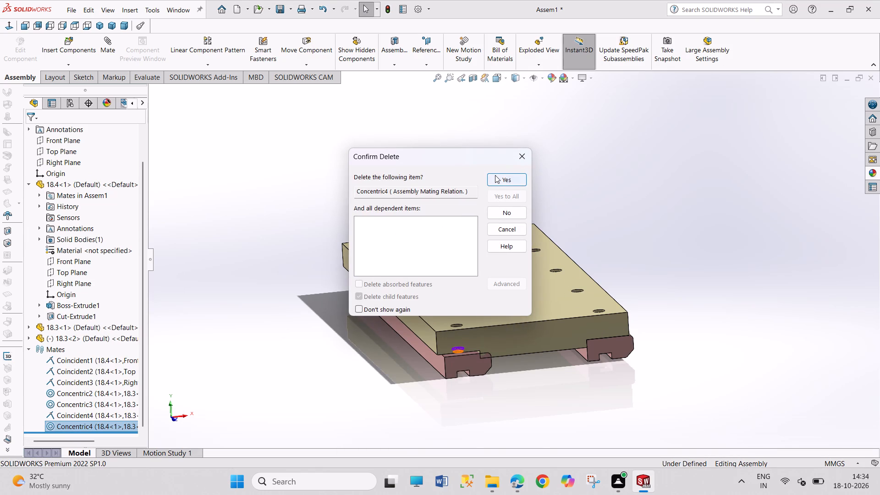
left_click(495, 175)
Pull the second bar 18.3 out from under the plate and rotate it end for end, holed face up and chamfered side outward.
left_click_drag(443, 367, 411, 371)
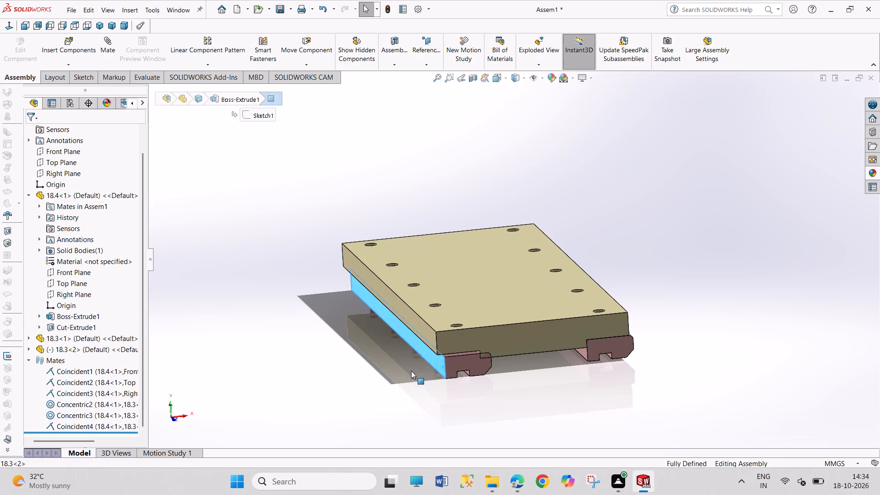
left_click_drag(411, 371, 321, 373)
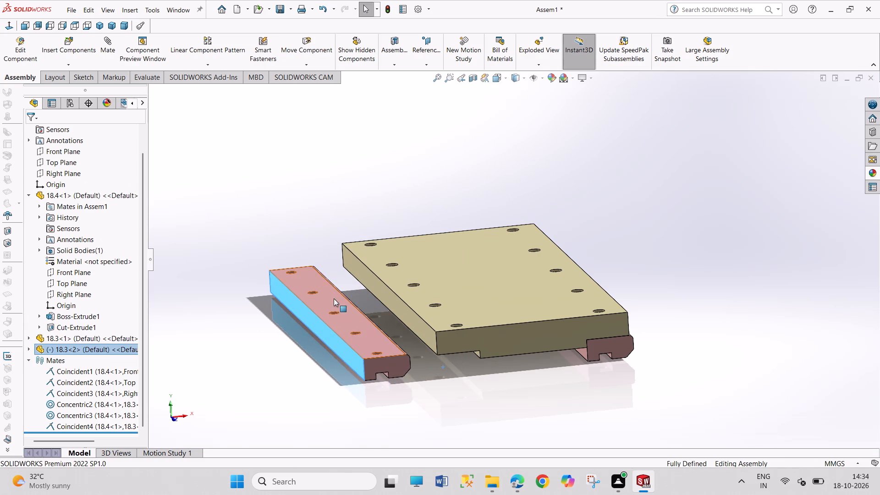
left_click(303, 62)
left_click(303, 85)
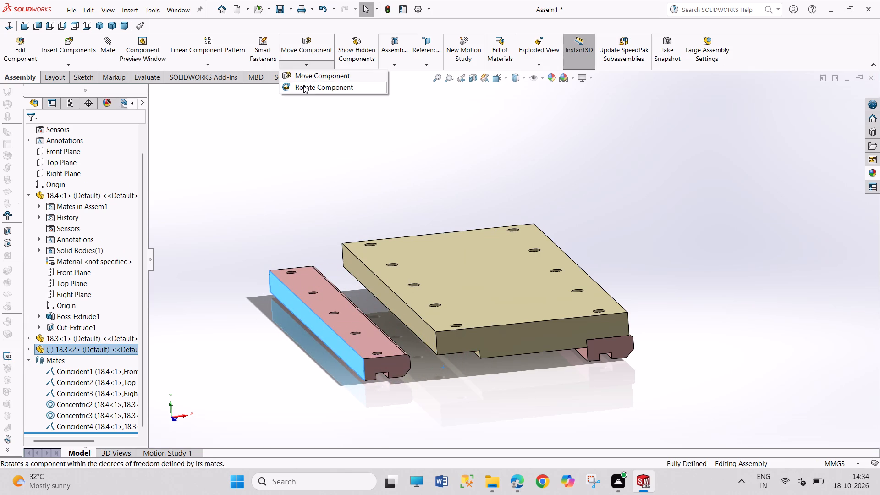
left_click_drag(268, 279, 264, 284)
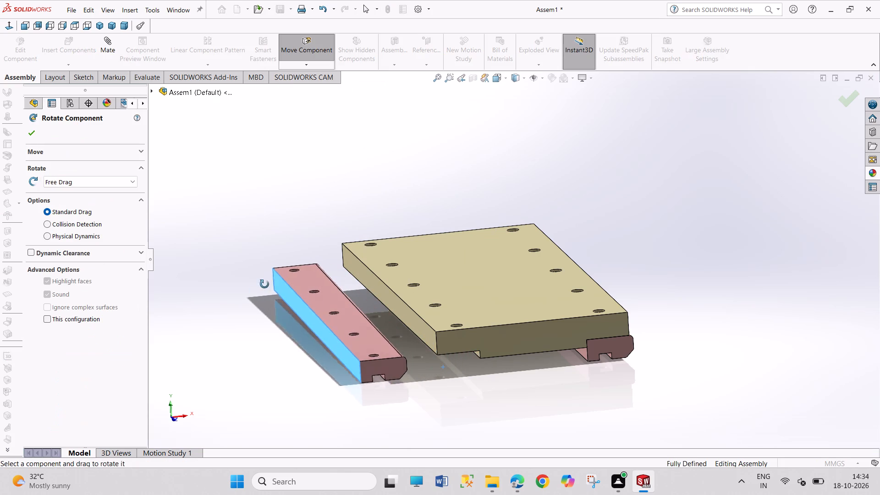
left_click_drag(264, 284, 90, 375)
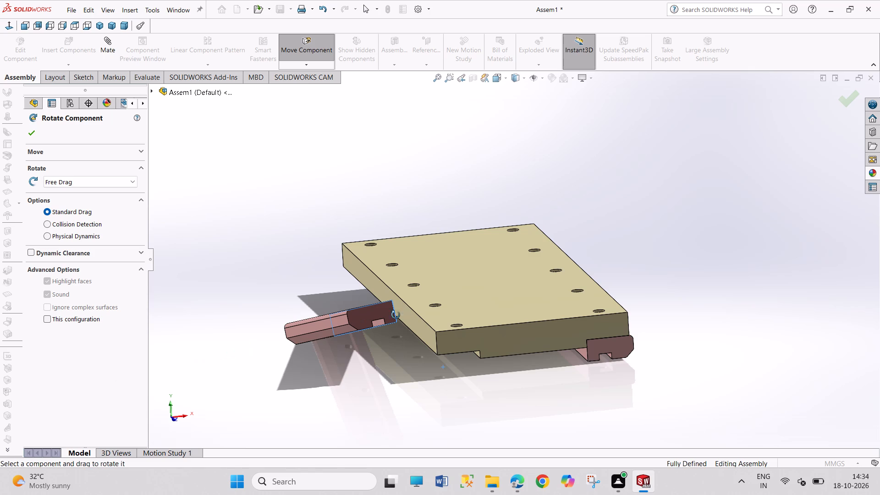
left_click_drag(384, 314, 379, 353)
key("Escape")
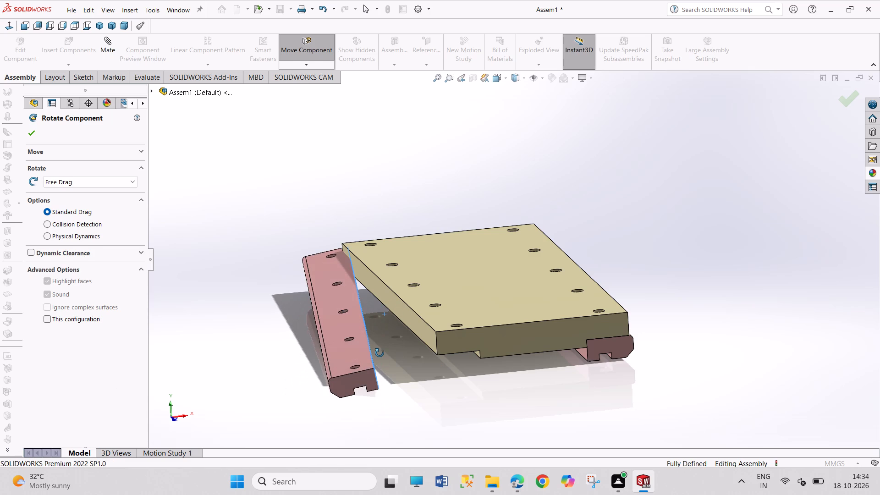
key("Escape")
key("Escape")
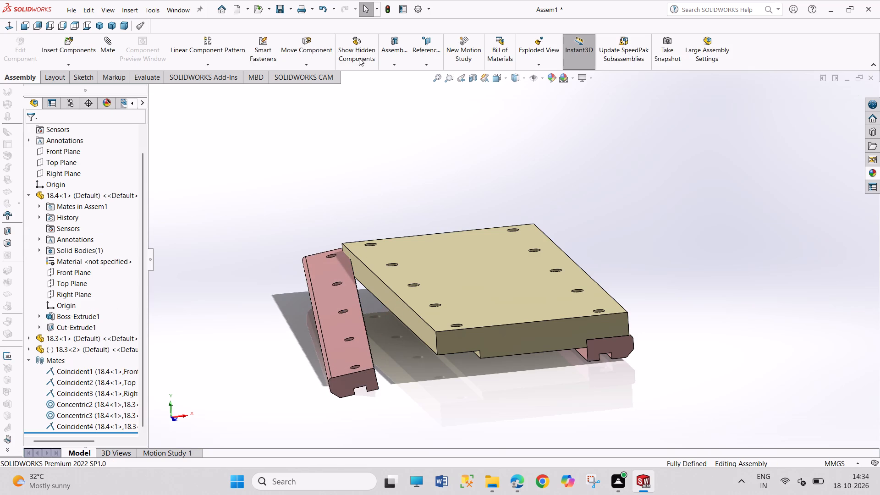
Add a concentric mate between the turned bar's near end hole and the corner hole of plate 18.4 above the empty ledge.
left_click(361, 366)
left_click(462, 324, "ctrl")
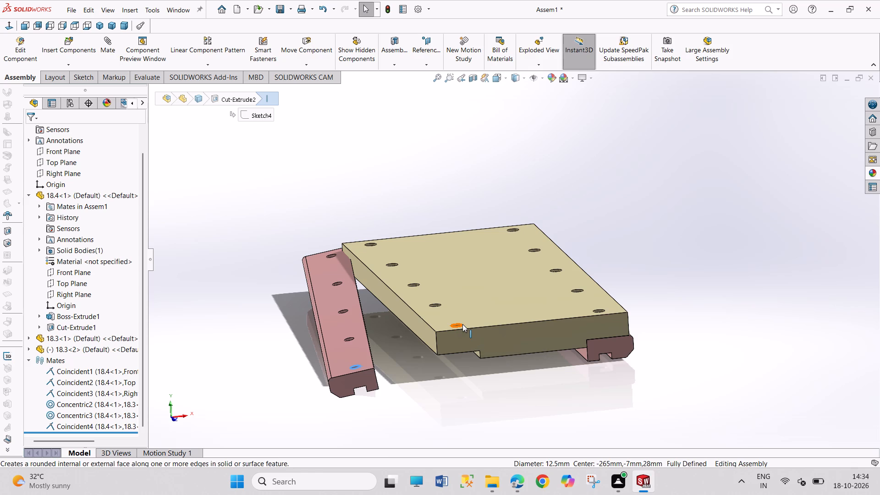
left_click(501, 315)
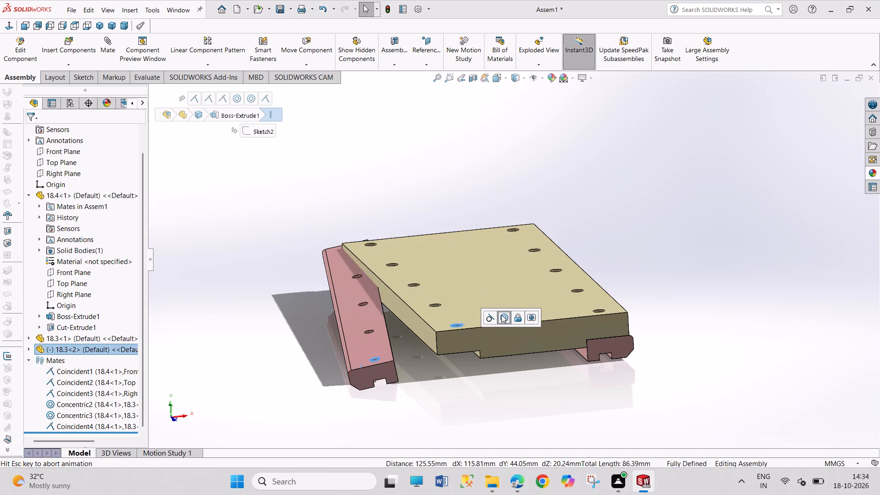
Add a concentric mate between the far corner hole in the plate's underside ledge and the second bar's hole at that end.
middle_click_drag(378, 345, 393, 348)
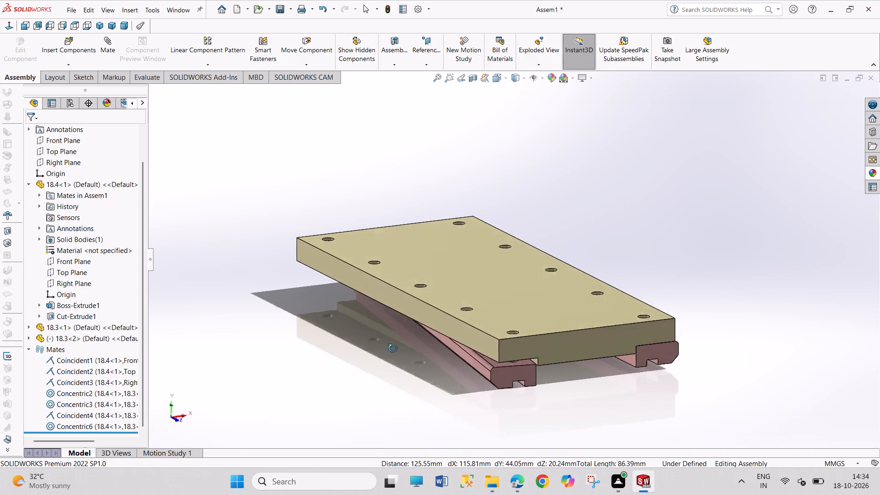
middle_click_drag(393, 348, 442, 303)
scroll(309, 312, "down", 5)
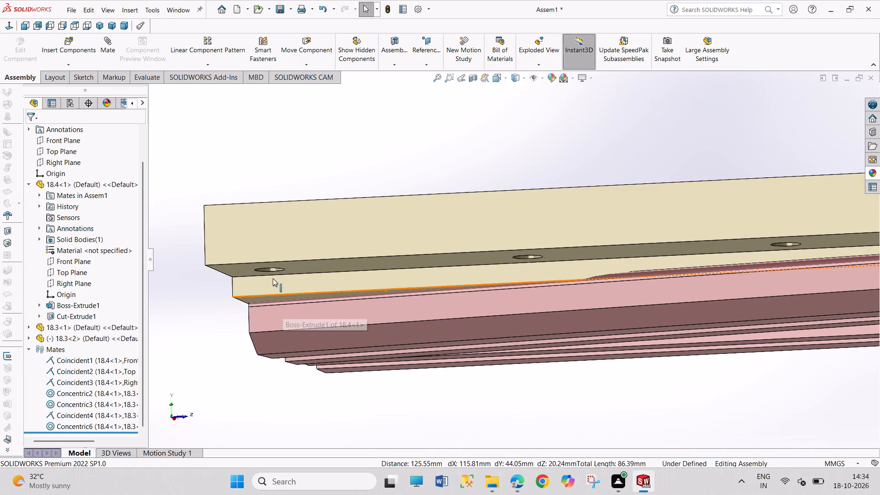
left_click(274, 271)
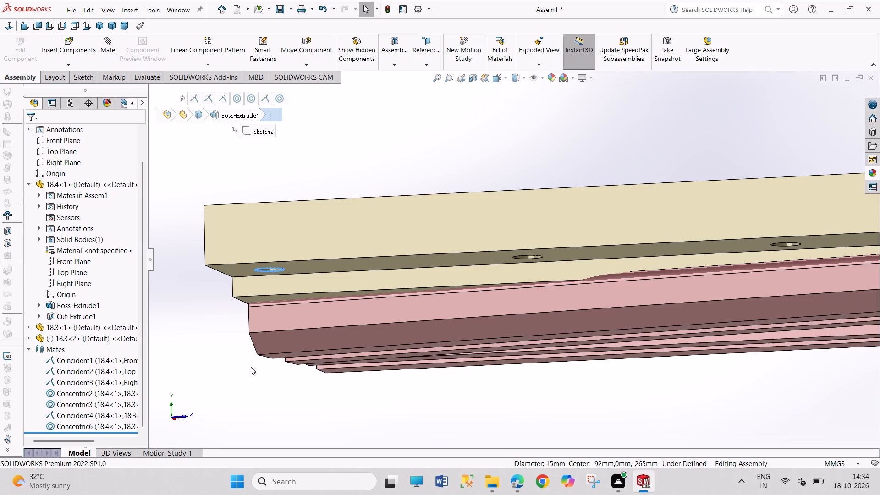
middle_click_drag(232, 345, 242, 351)
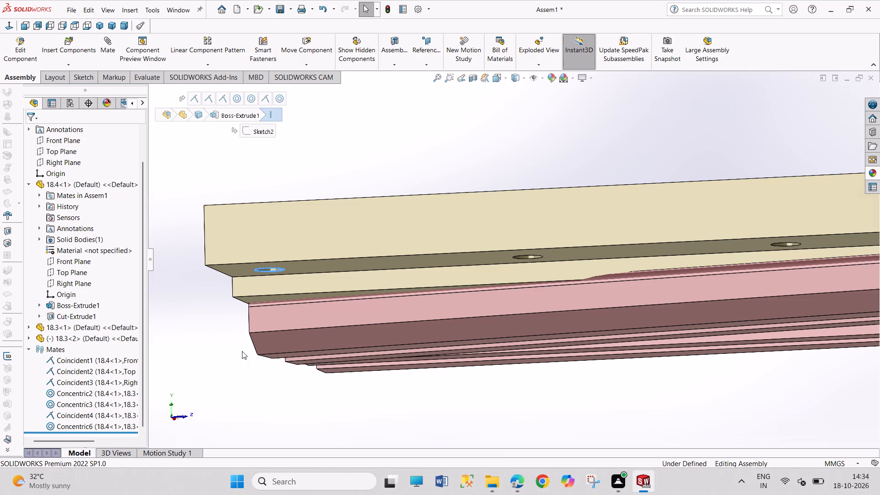
middle_click_drag(242, 351, 257, 391)
scroll(326, 352, "up", 3)
scroll(455, 311, "down", 5)
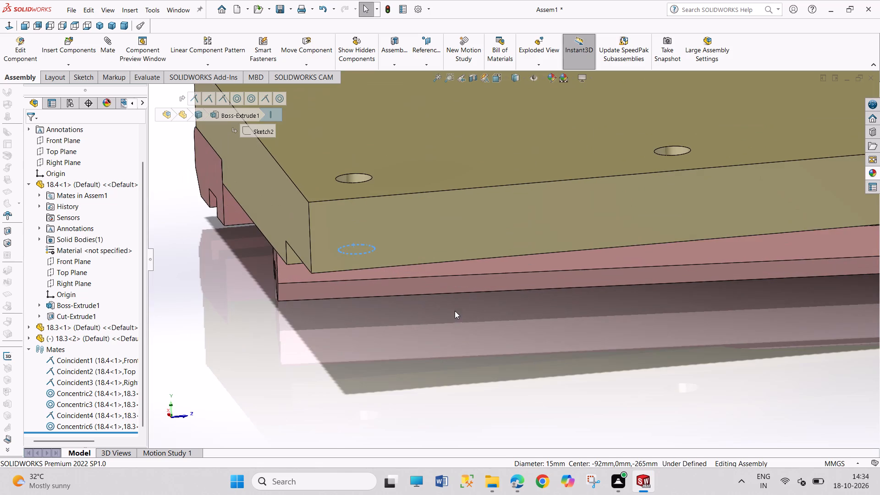
middle_click_drag(388, 322, 389, 221)
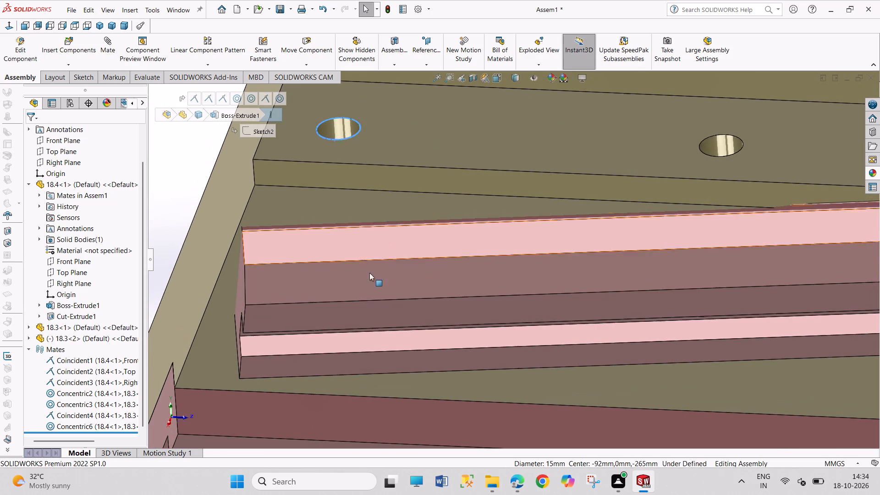
scroll(368, 316, "up", 1)
middle_click_drag(371, 316, 371, 237)
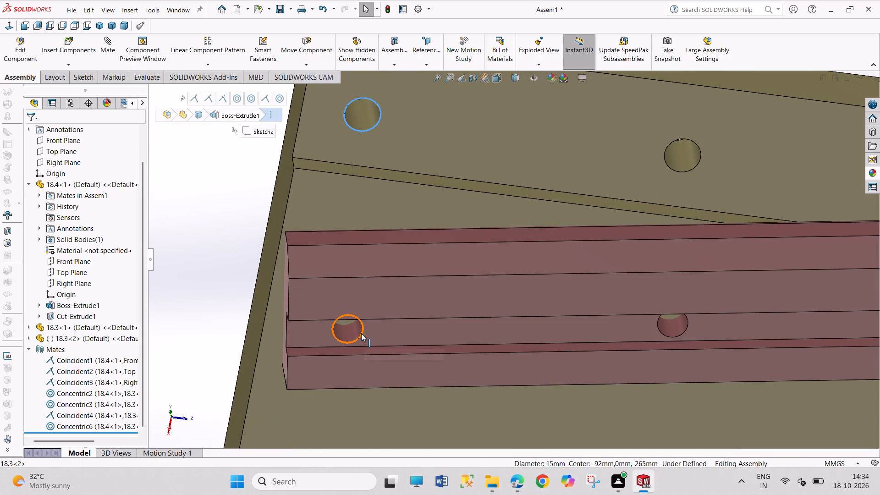
left_click(361, 333, "ctrl")
left_click(405, 328)
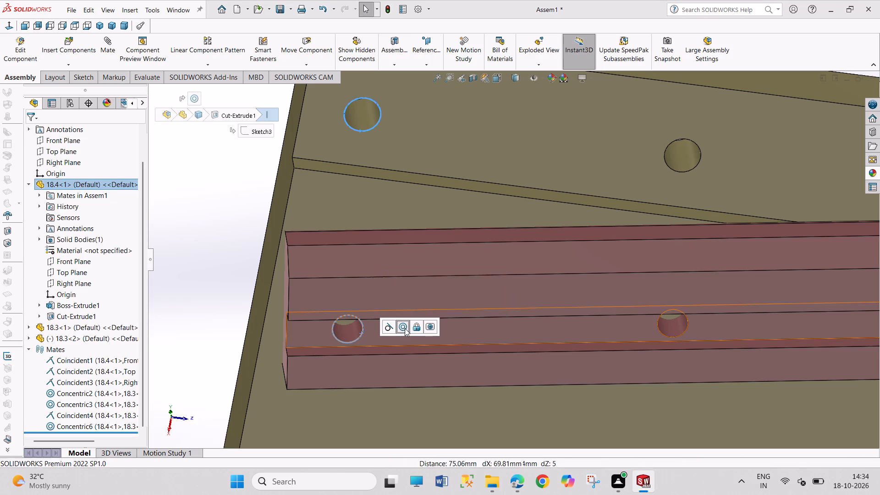
Add a coincident mate between the second bar's holed upper face and the underside ledge face of plate 18.4.
scroll(409, 350, "up", 9)
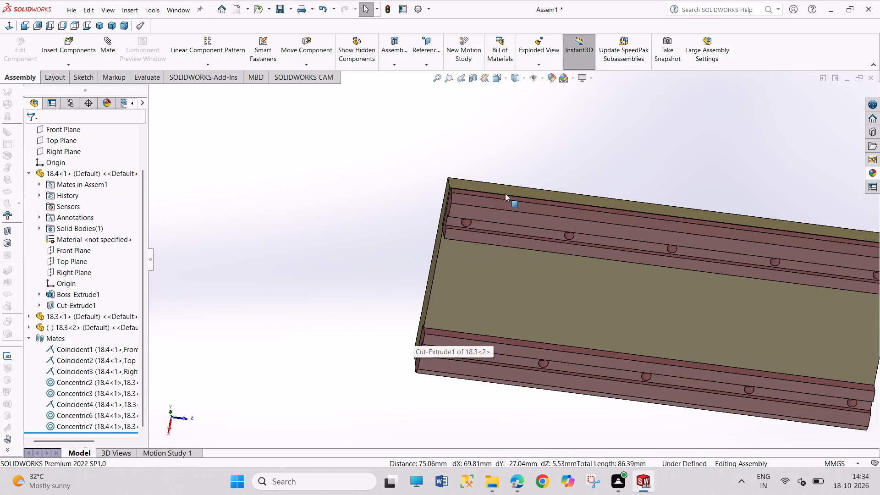
middle_click_drag(505, 185, 479, 372)
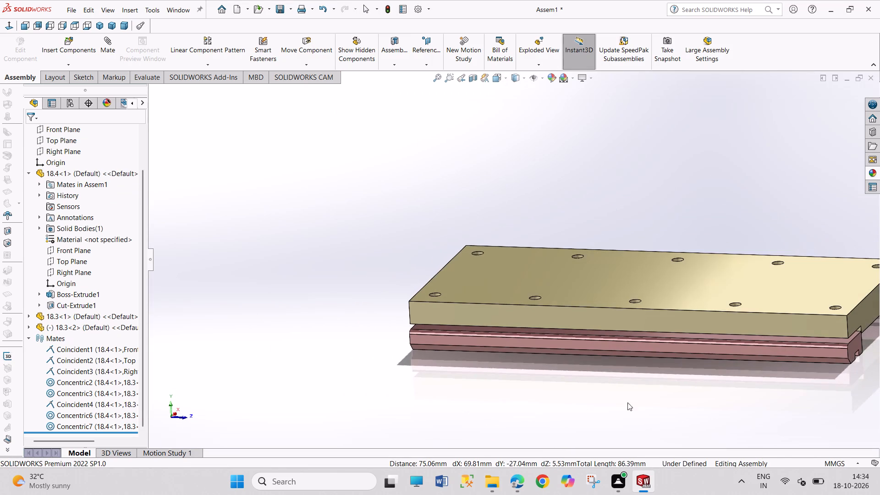
scroll(642, 398, "down", 5)
scroll(664, 385, "up", 4)
middle_click_drag(675, 358, 645, 346)
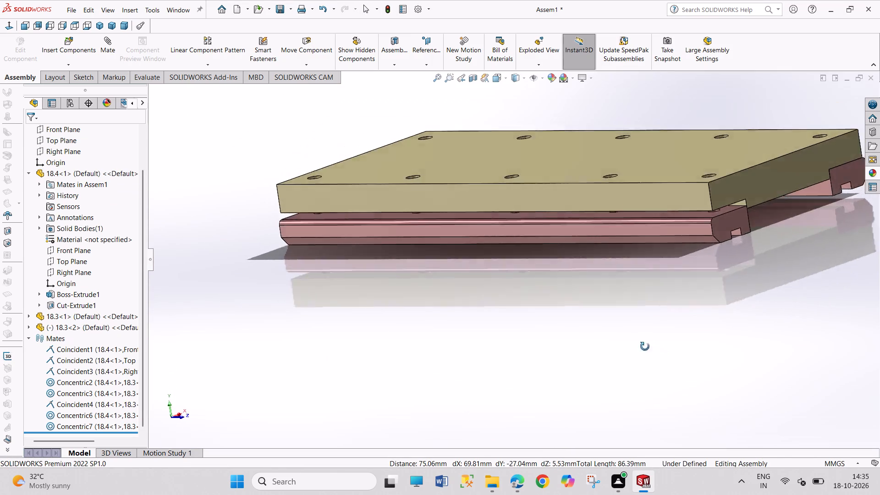
middle_click_drag(645, 346, 610, 348)
scroll(608, 333, "up", 1)
scroll(551, 221, "down", 4)
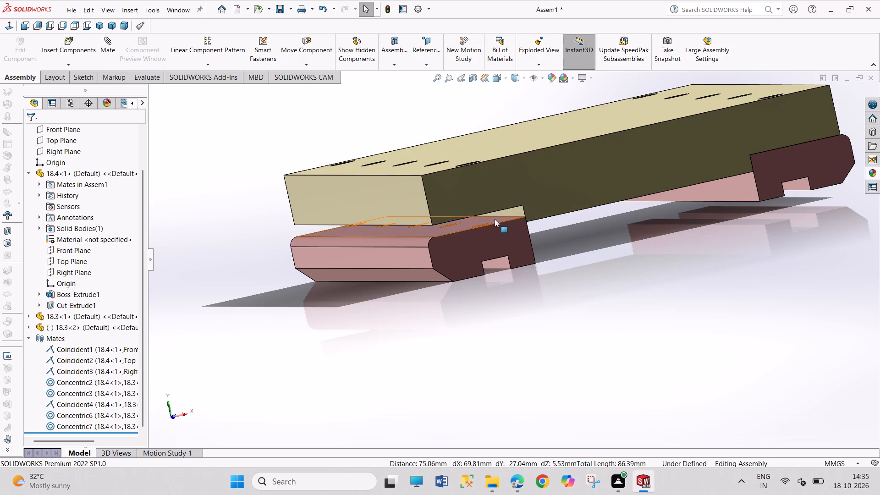
left_click(482, 218)
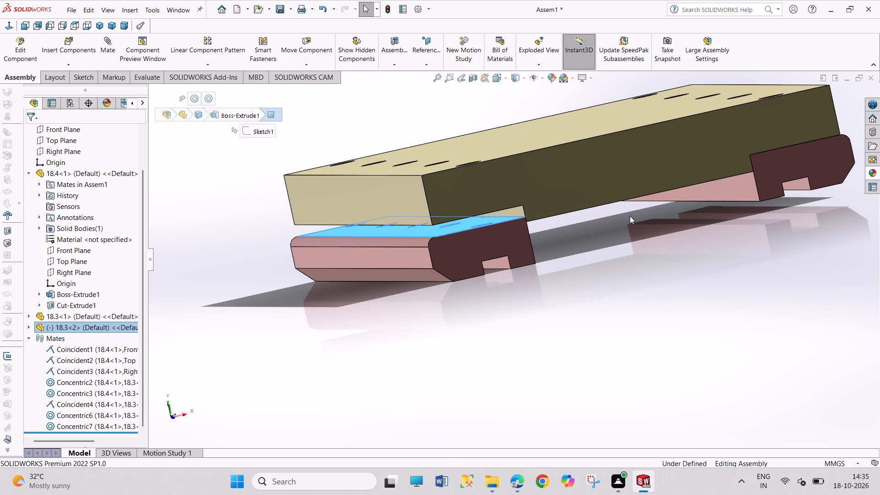
middle_click_drag(523, 283, 523, 255)
left_click(500, 106, "ctrl")
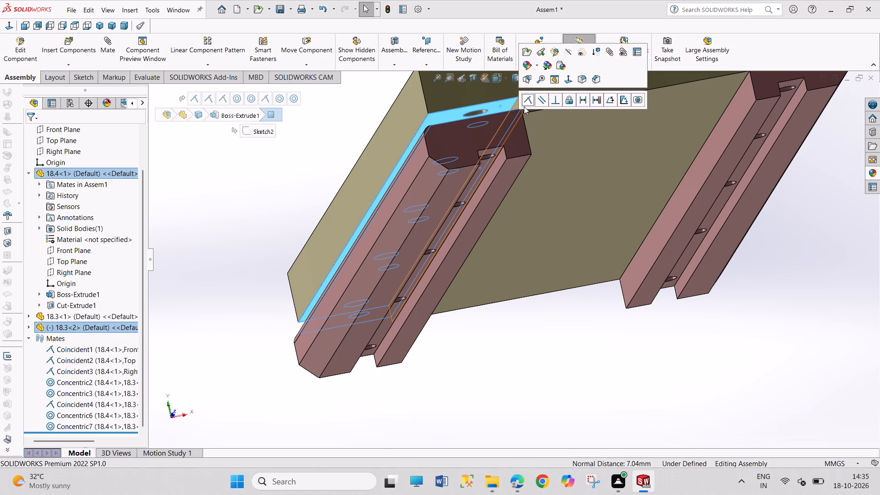
left_click(525, 103)
left_click_drag(547, 304, 560, 353)
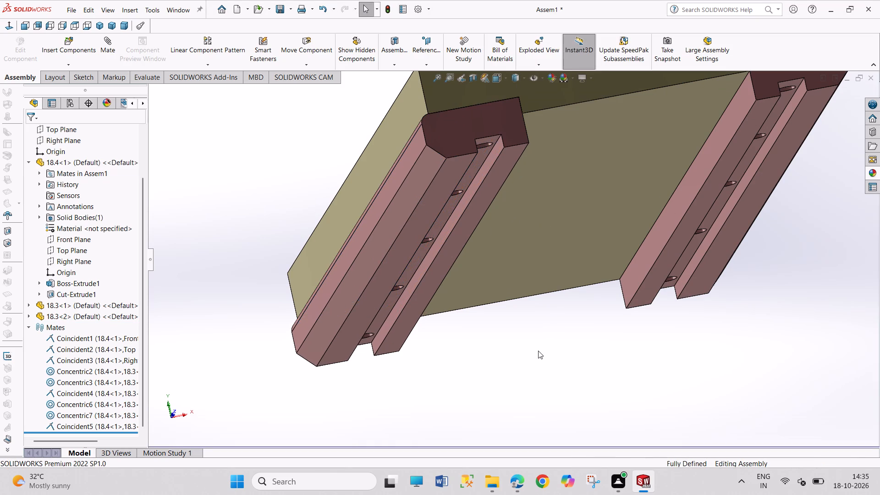
Insert one instance of part 18.2 and place it in open space below the plate and bars.
scroll(538, 350, "up", 5)
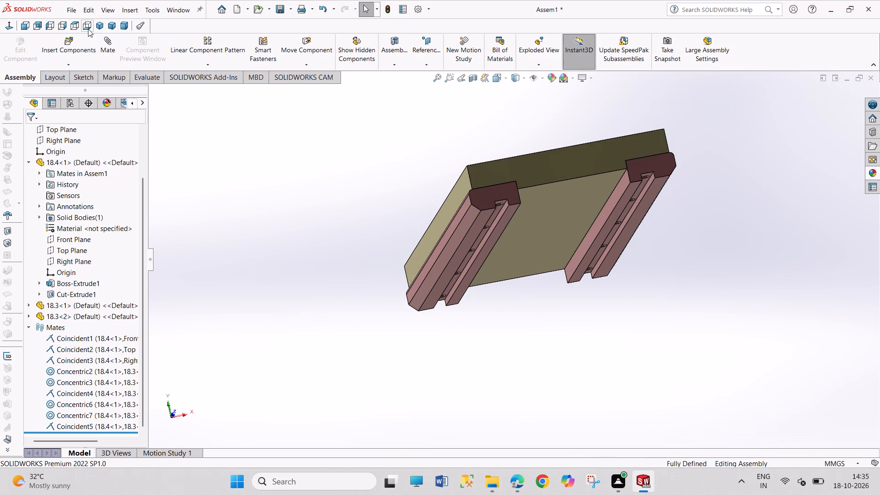
left_click(103, 23)
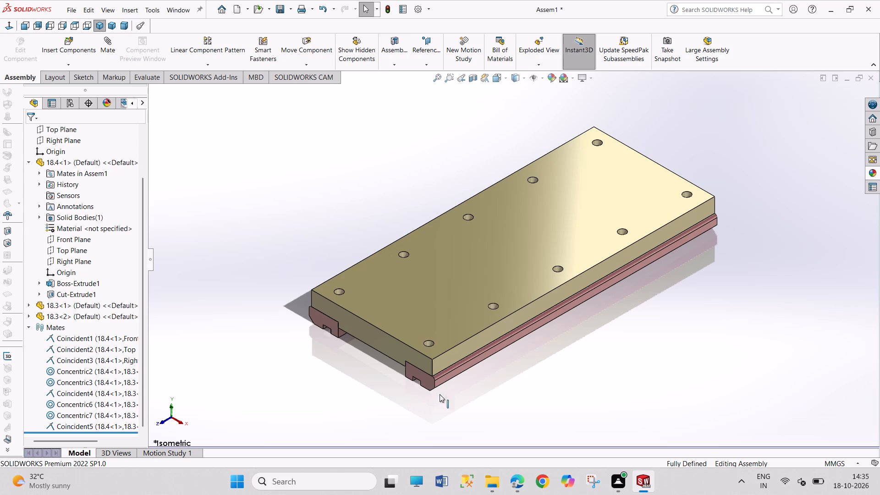
scroll(455, 398, "up", 2)
scroll(457, 369, "down", 1)
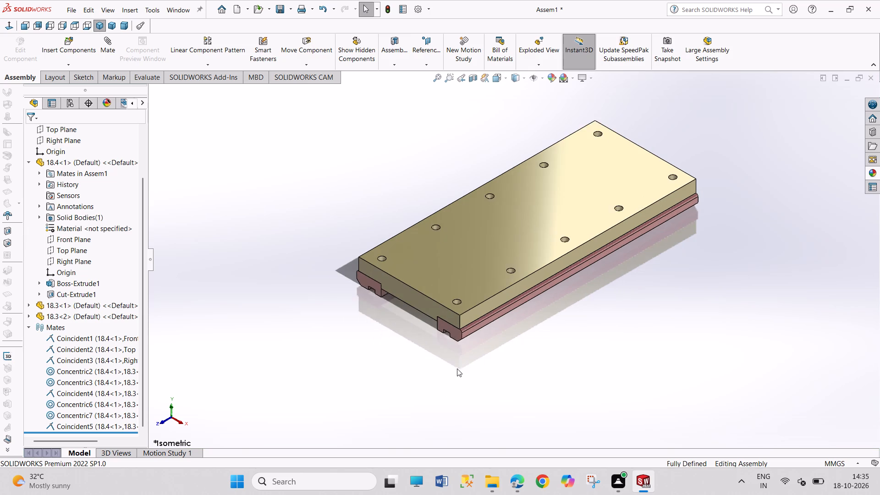
scroll(457, 368, "down", 1)
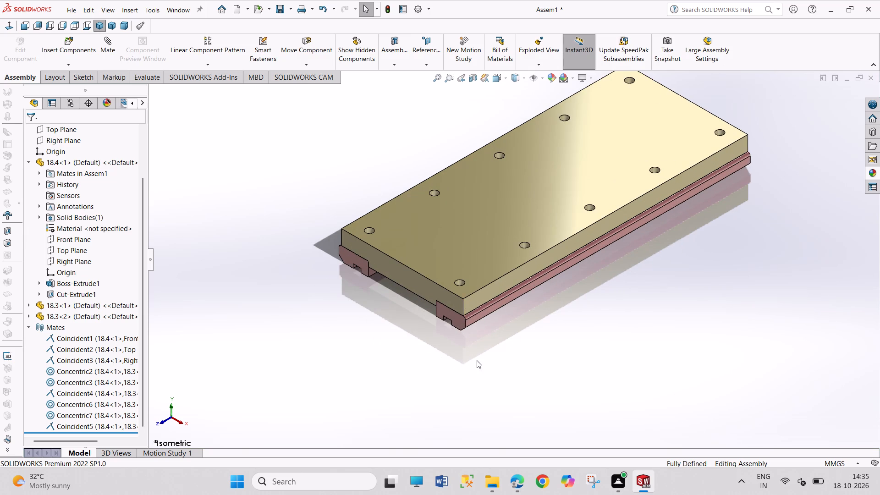
middle_click_drag(478, 361, 518, 280)
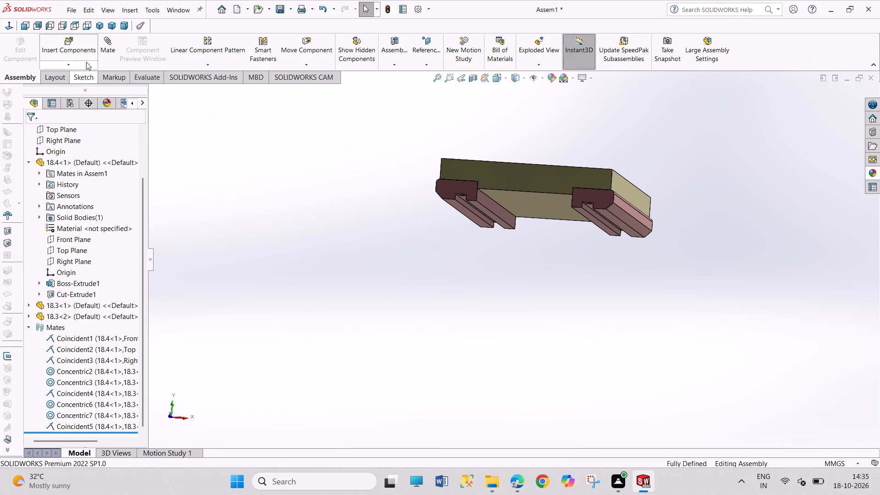
left_click(81, 49)
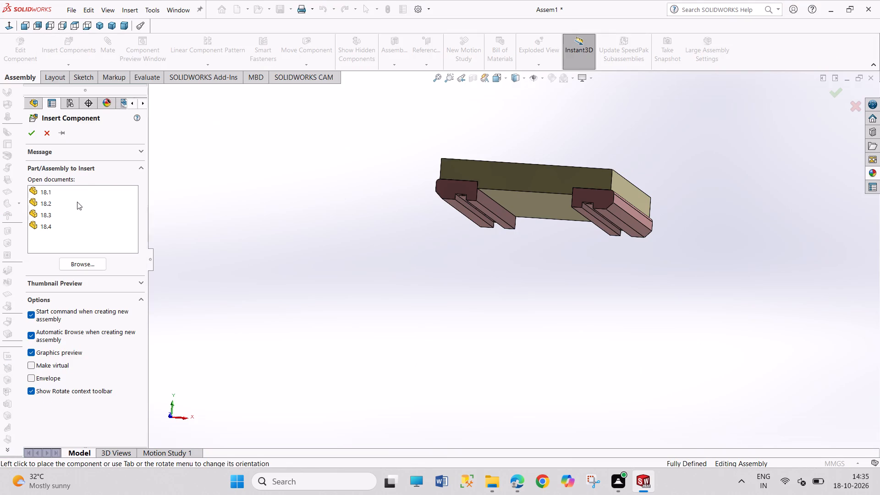
double_click(77, 202)
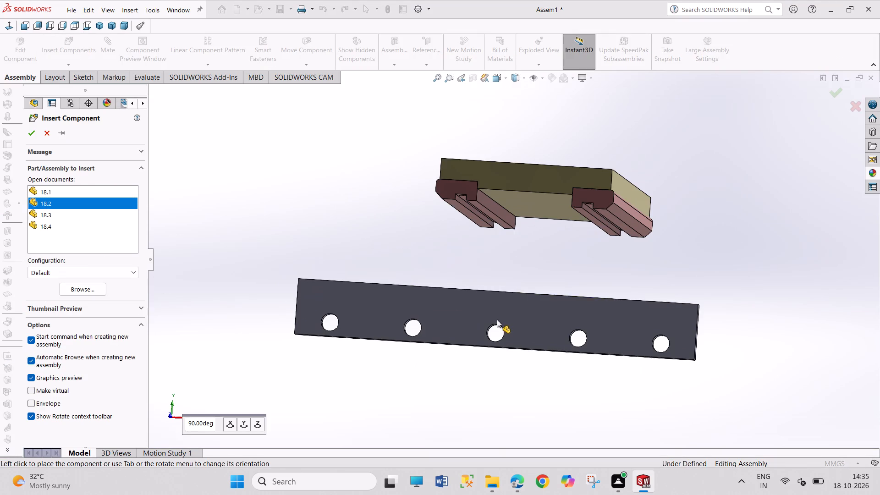
left_click(497, 315)
Apply a pastel violet appearance to part 18.2 at the part document level.
right_click(531, 310)
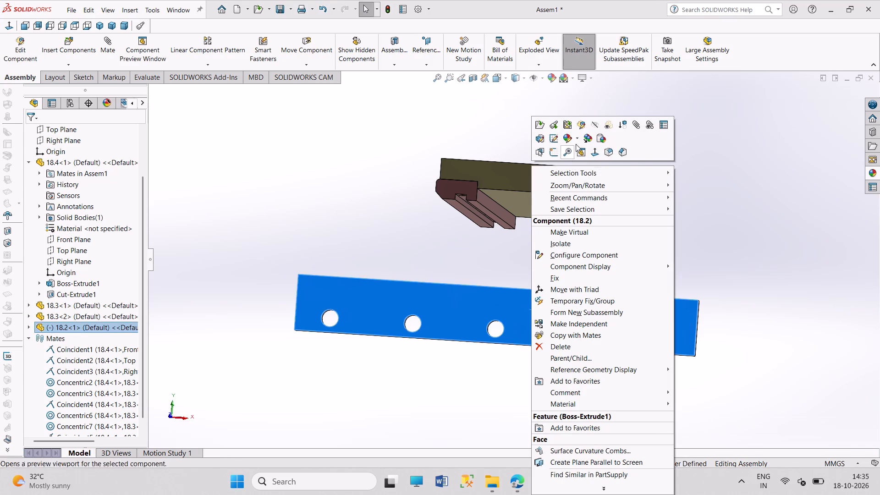
left_click(578, 141)
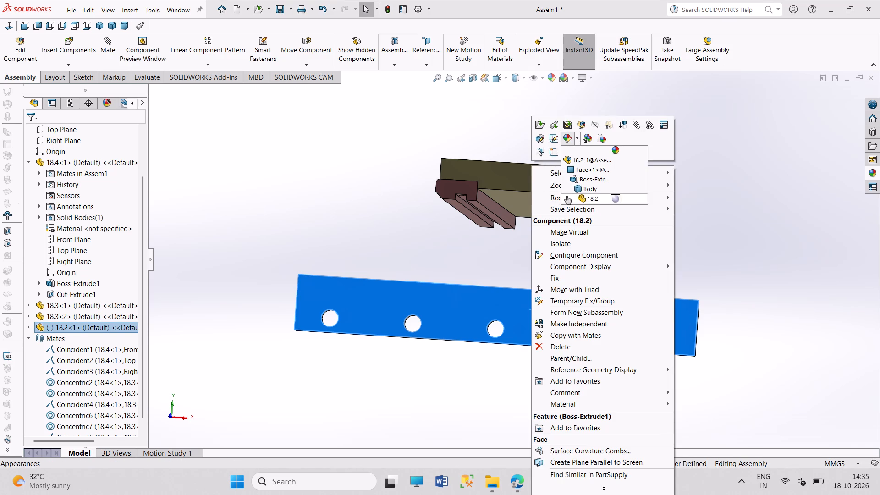
left_click(566, 196)
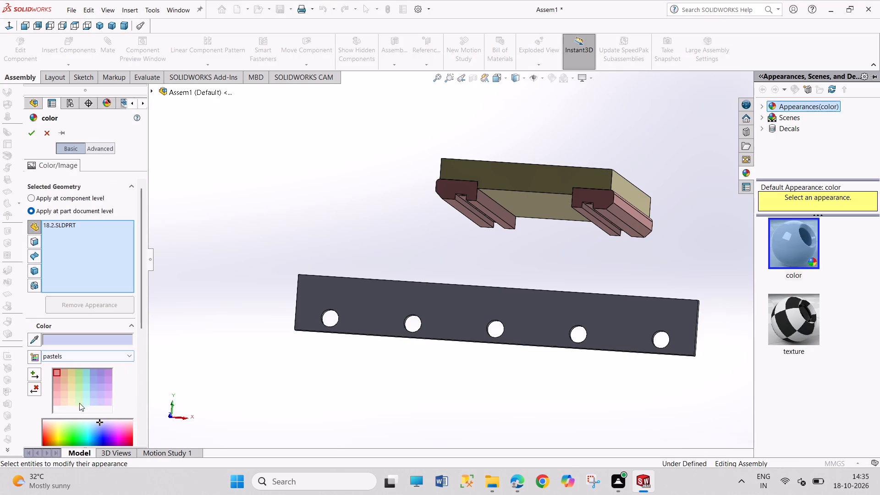
left_click(66, 373)
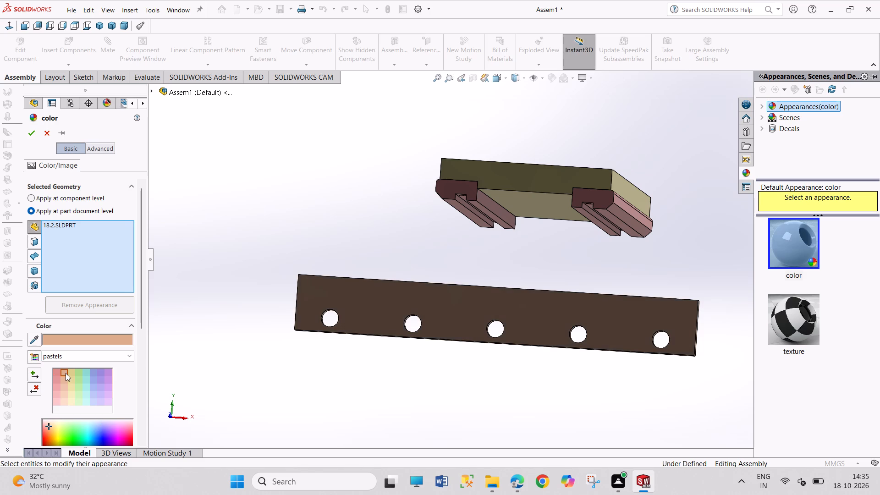
left_click(100, 373)
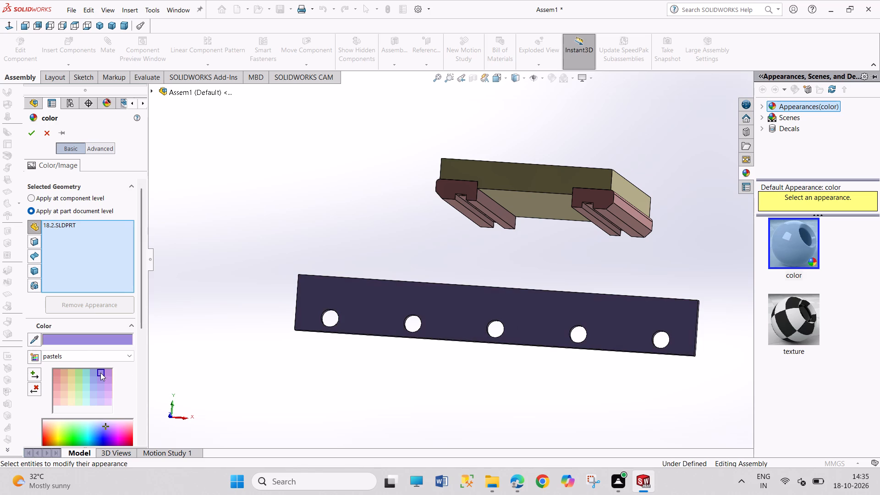
left_click(30, 131)
left_click_drag(329, 206, 335, 209)
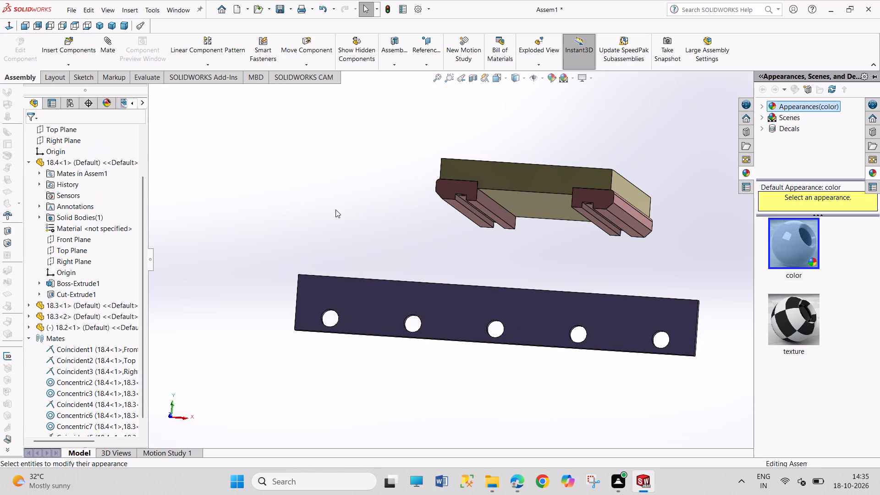
left_click_drag(335, 209, 391, 273)
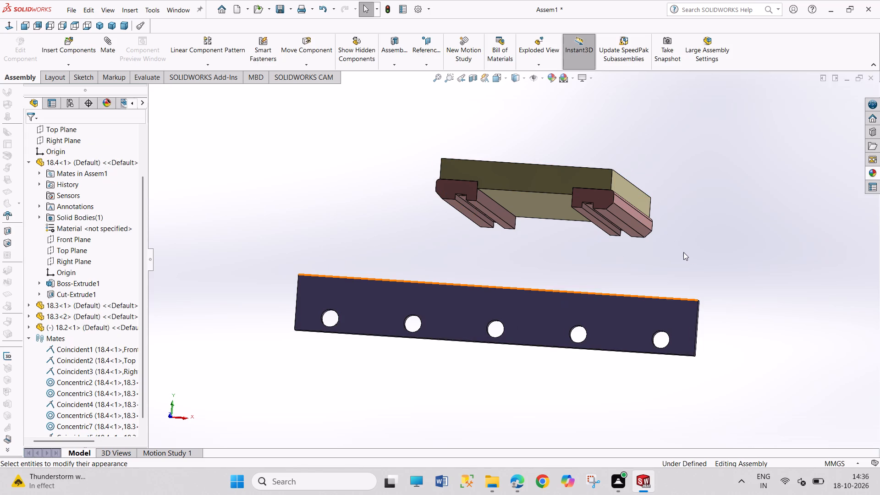
Add a coincident mate between part 18.2's long narrow upper face and the groove floor of the second 18.3 bar.
middle_click_drag(674, 247, 657, 241)
middle_click_drag(539, 276, 575, 296)
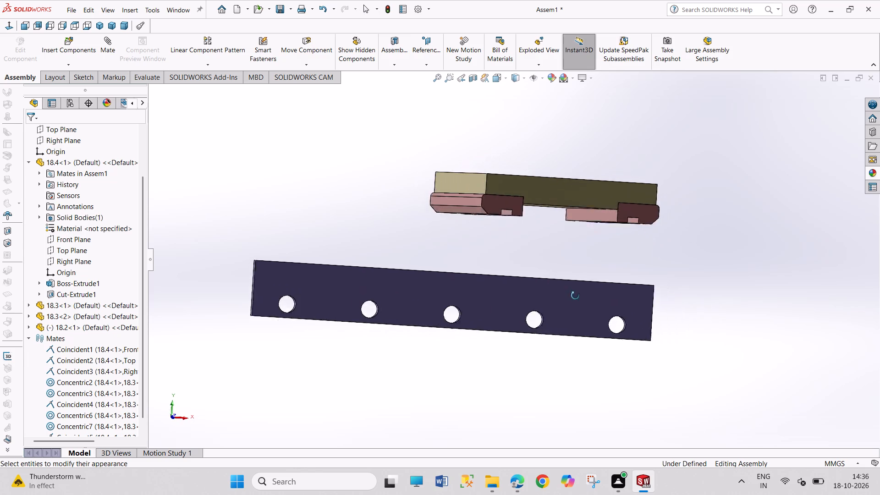
middle_click_drag(575, 296, 583, 300)
middle_click(583, 300)
left_click(623, 302)
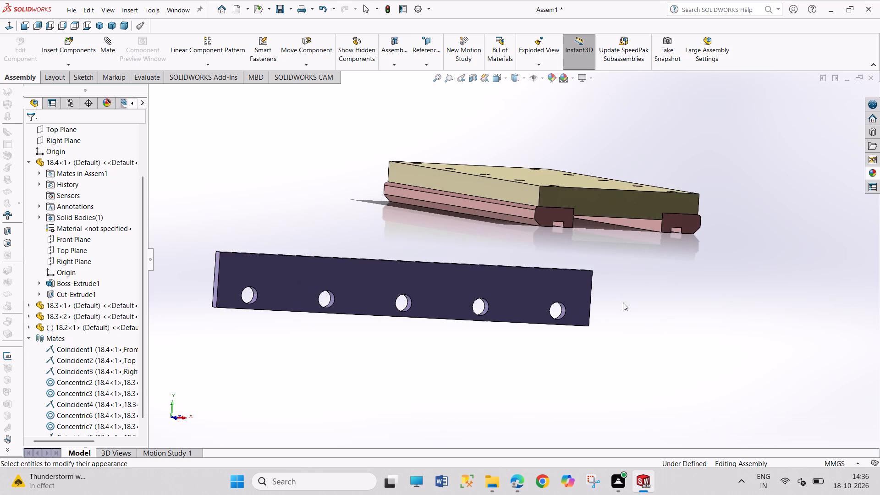
middle_click_drag(623, 302, 604, 324)
middle_click_drag(672, 291, 664, 296)
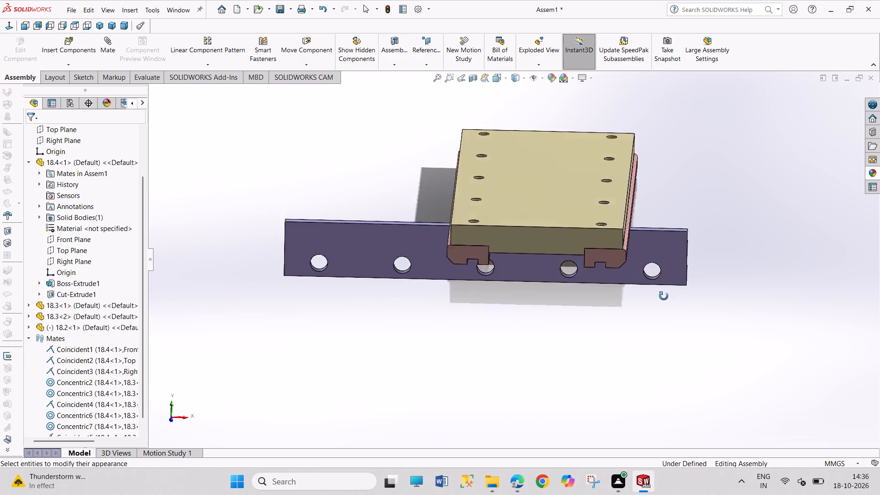
middle_click_drag(664, 296, 654, 302)
scroll(696, 221, "down", 5)
left_click(695, 225)
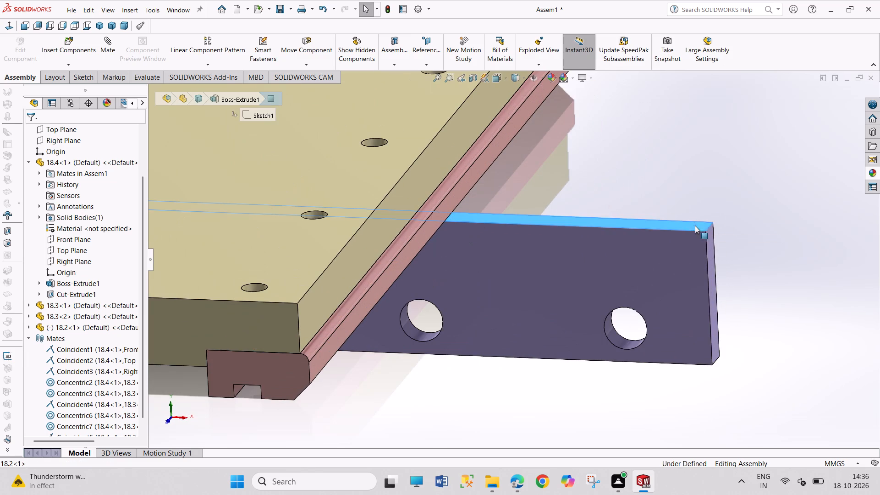
scroll(636, 351, "up", 6)
middle_click_drag(436, 374, 486, 292)
scroll(470, 219, "down", 6)
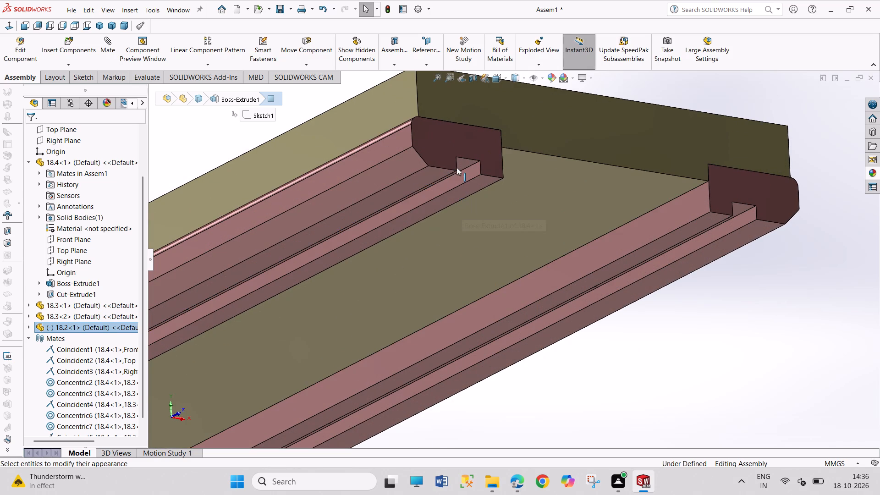
left_click(462, 166, "ctrl")
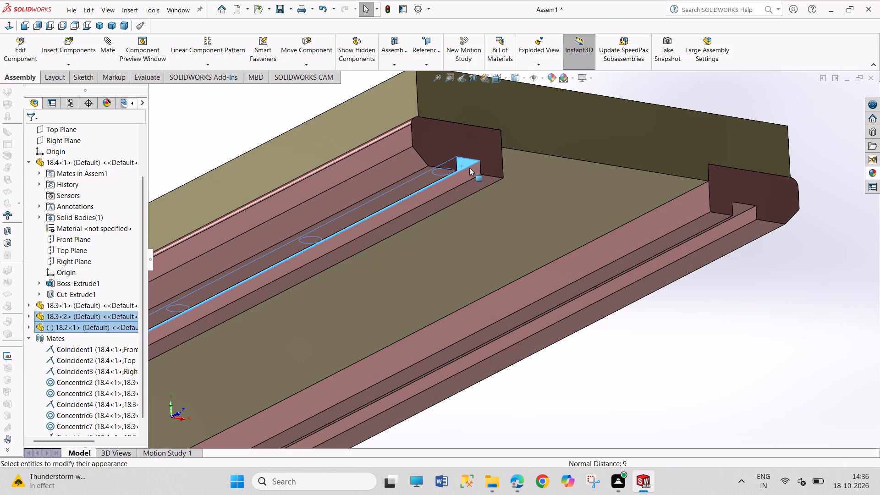
left_click(488, 160)
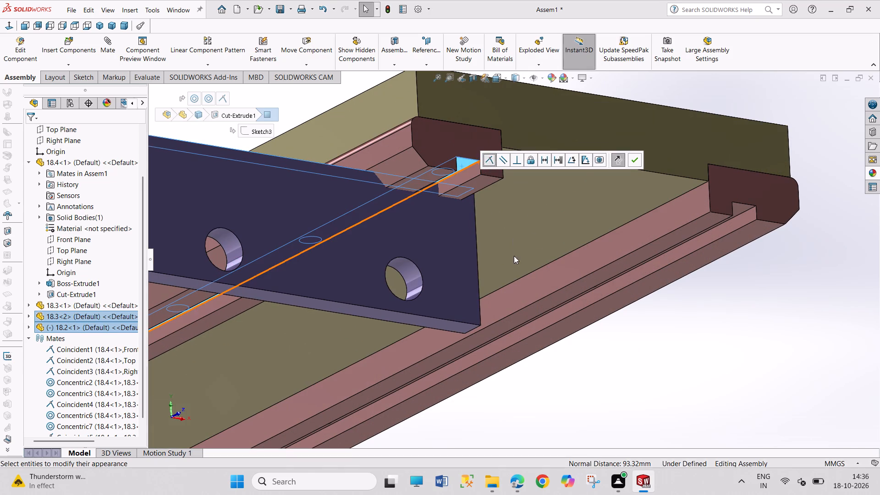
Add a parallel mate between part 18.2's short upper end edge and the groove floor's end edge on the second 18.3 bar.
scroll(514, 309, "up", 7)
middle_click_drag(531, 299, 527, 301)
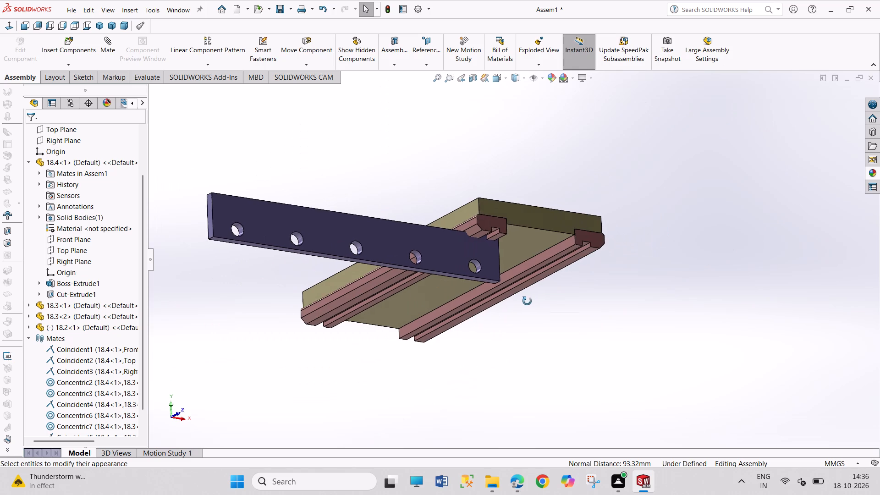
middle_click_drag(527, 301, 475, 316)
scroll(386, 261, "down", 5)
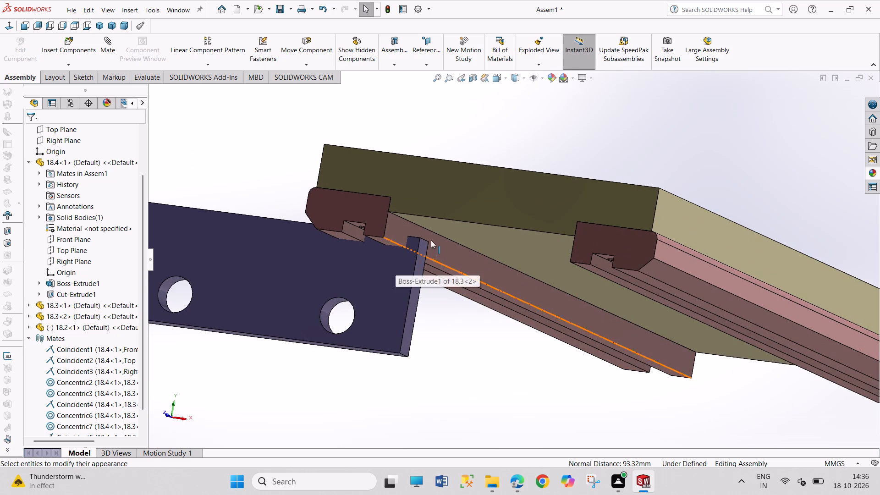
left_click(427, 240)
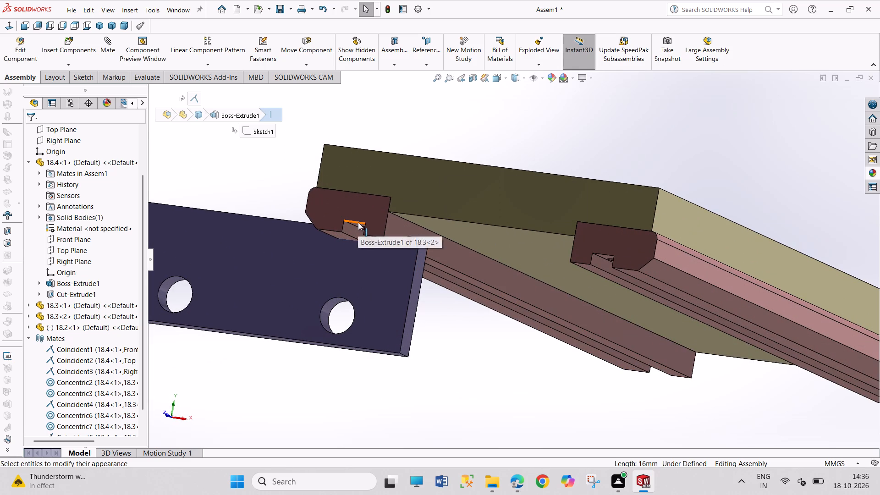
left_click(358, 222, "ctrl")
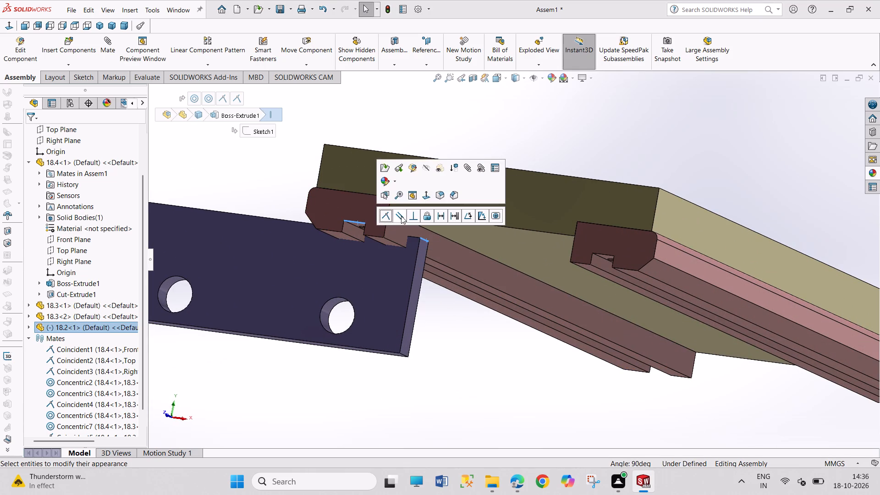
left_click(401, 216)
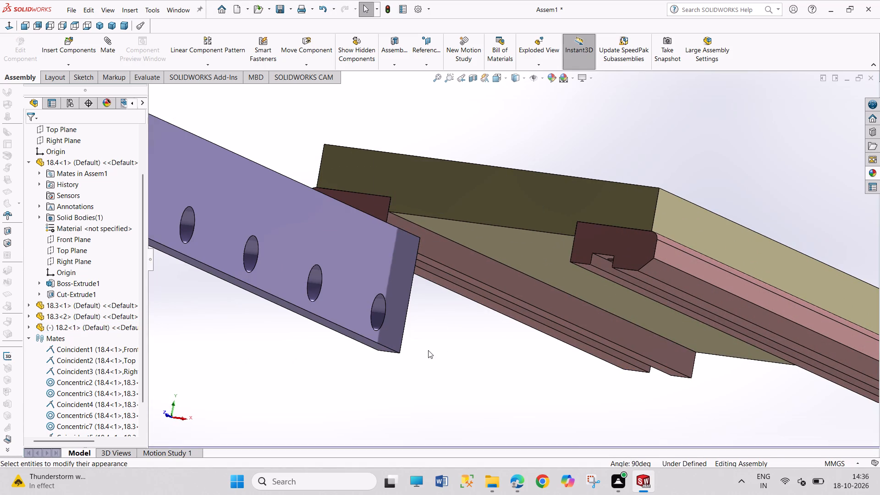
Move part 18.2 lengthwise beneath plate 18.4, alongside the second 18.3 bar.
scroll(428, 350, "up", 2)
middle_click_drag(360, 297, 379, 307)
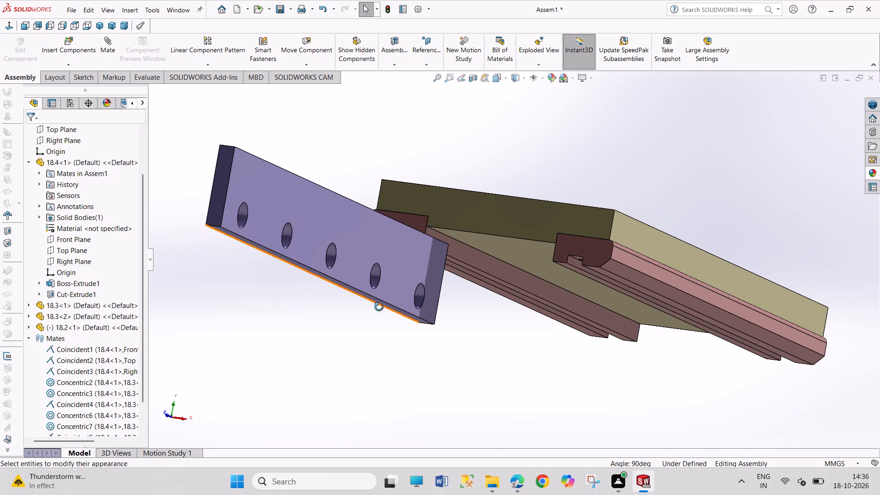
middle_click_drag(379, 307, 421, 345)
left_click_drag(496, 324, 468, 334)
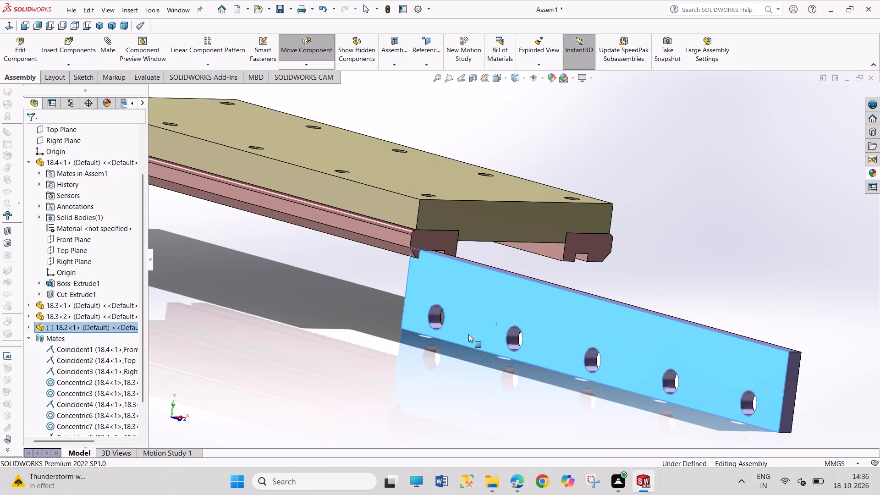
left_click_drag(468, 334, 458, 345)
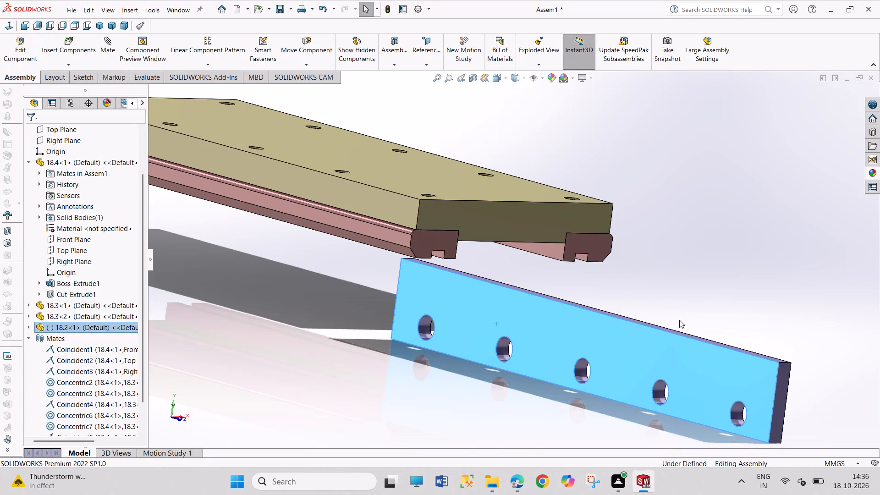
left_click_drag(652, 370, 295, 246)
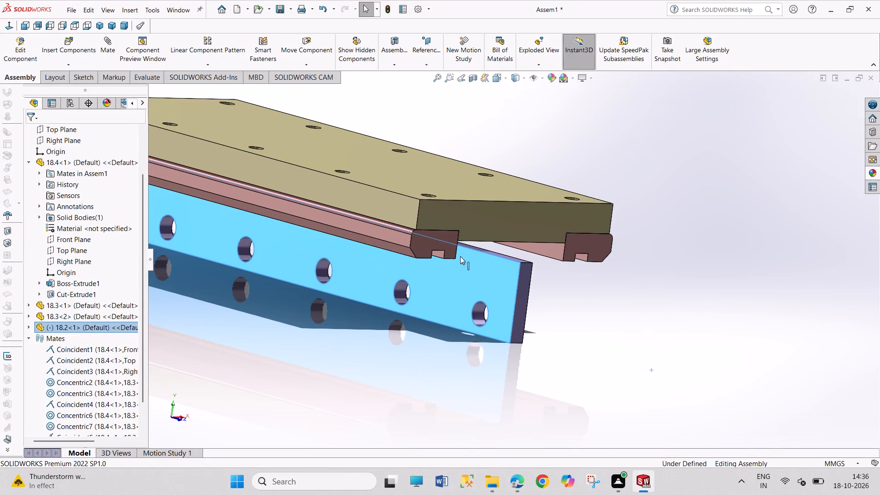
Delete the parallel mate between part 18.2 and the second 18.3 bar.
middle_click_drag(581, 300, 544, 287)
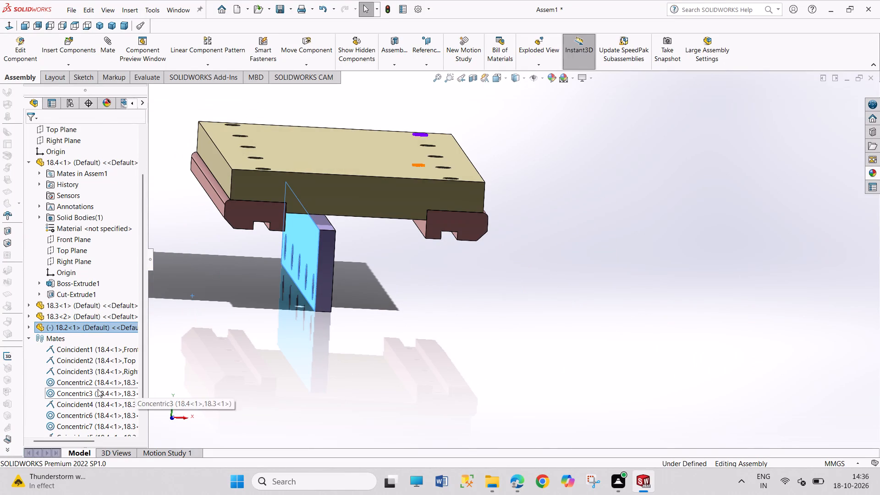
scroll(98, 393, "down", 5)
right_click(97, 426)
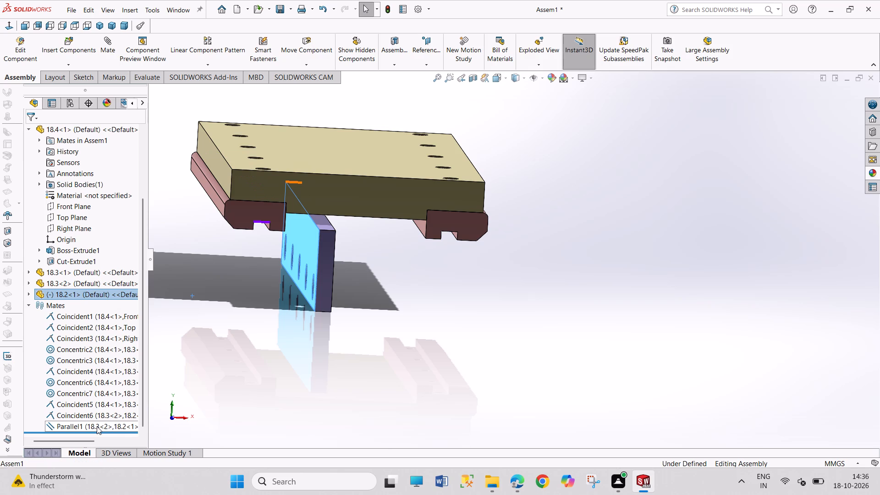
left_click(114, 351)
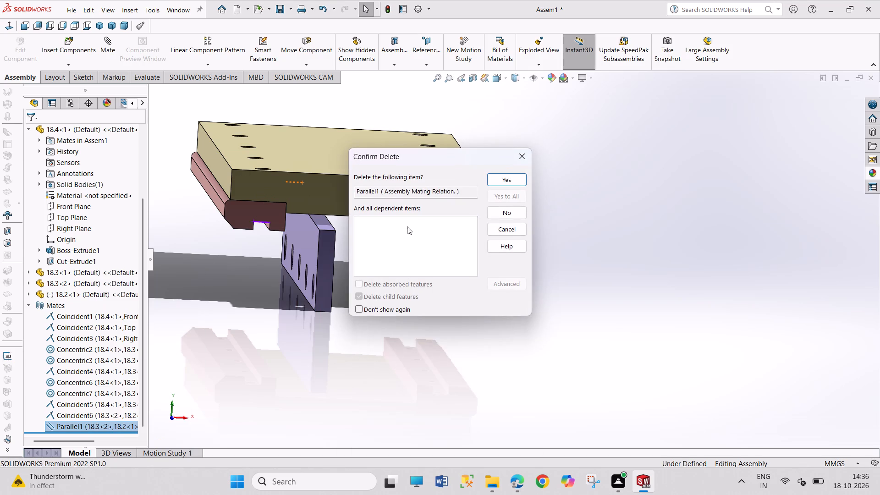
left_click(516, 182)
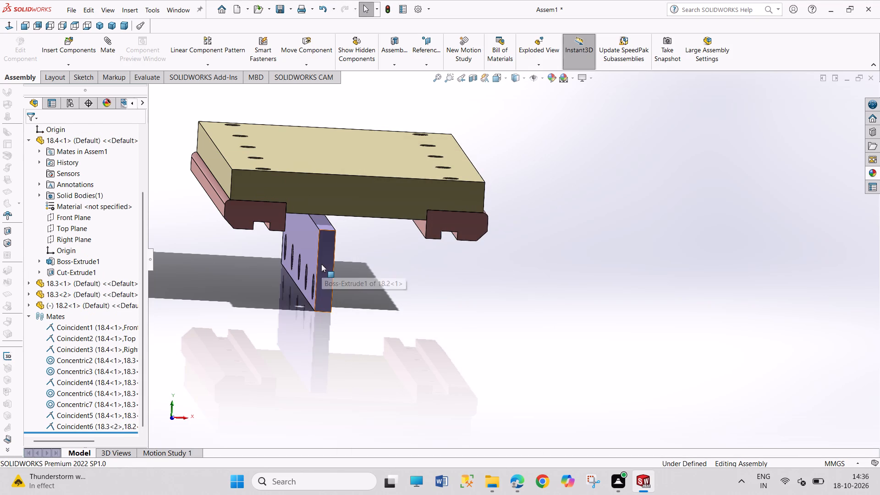
Reposition part 18.2 near the second bar's groove and add a coincident mate between its short upper end edge and the groove floor's end edge.
left_click_drag(321, 264, 220, 265)
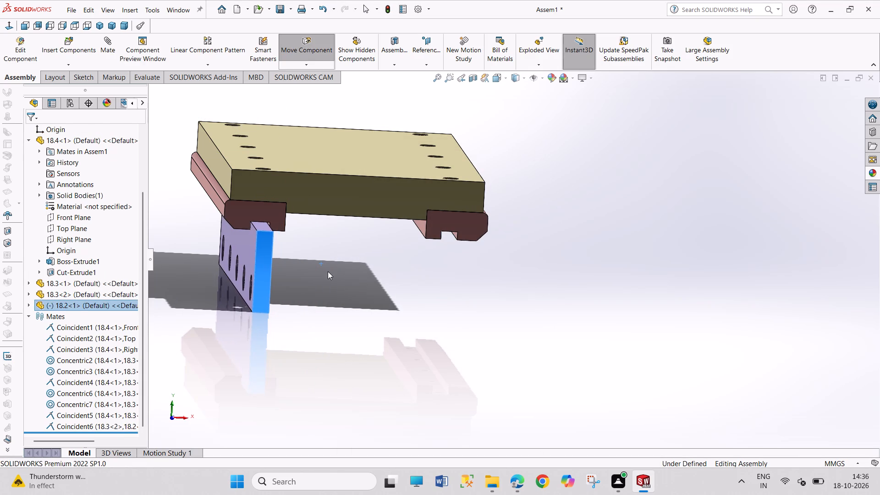
left_click_drag(327, 264, 332, 288)
scroll(309, 255, "down", 5)
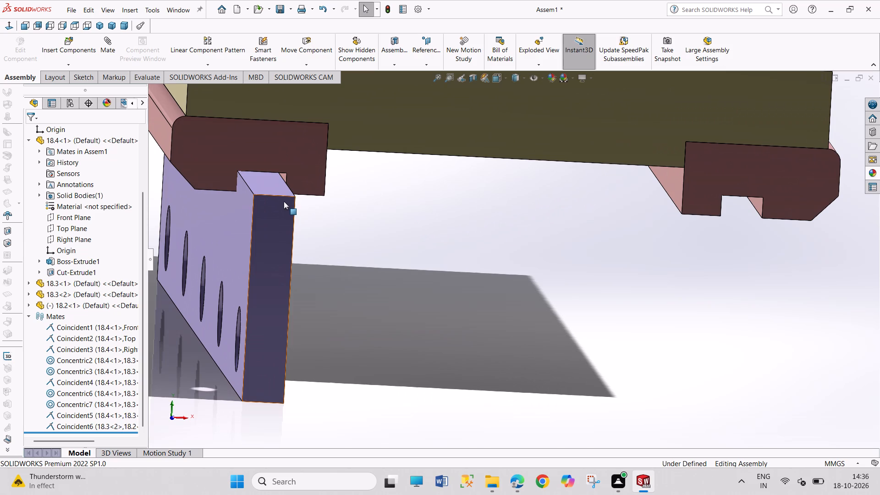
left_click(283, 196)
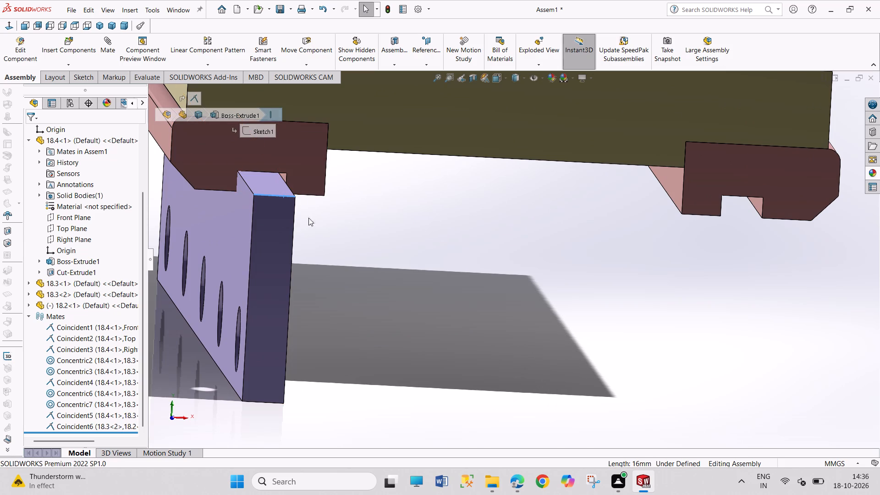
left_click_drag(275, 268, 234, 295)
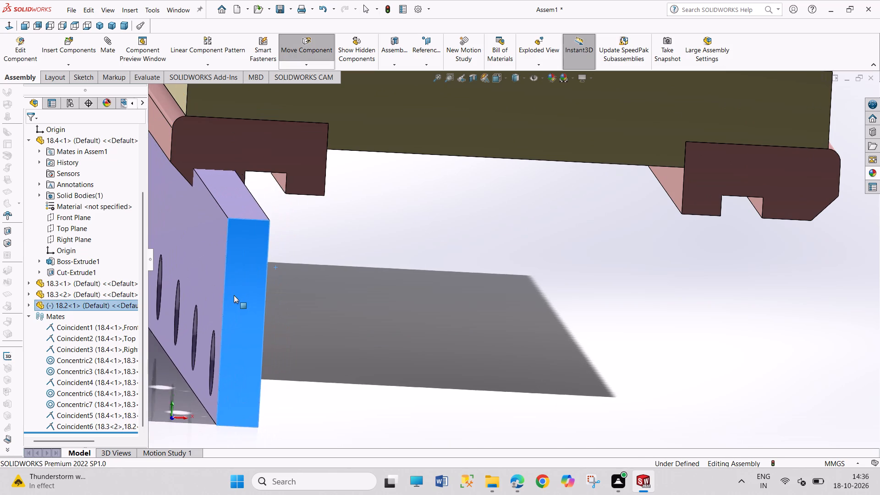
left_click_drag(234, 295, 230, 299)
left_click(262, 172)
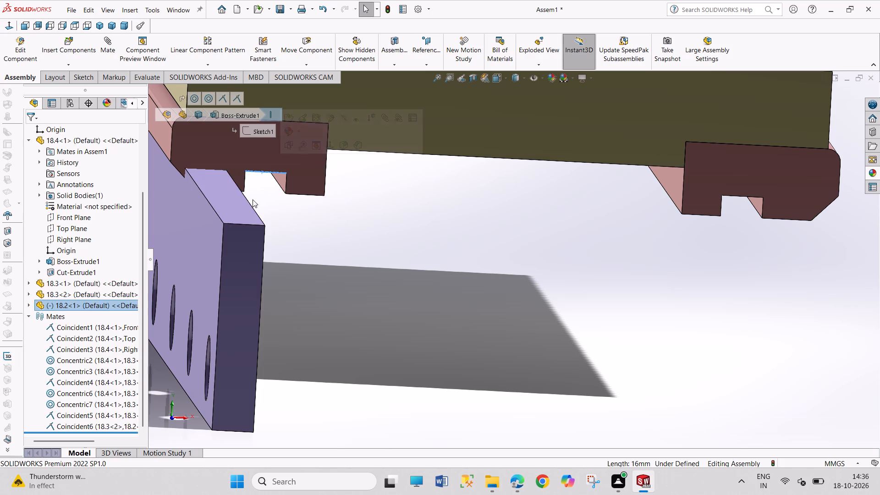
left_click(246, 223, "ctrl")
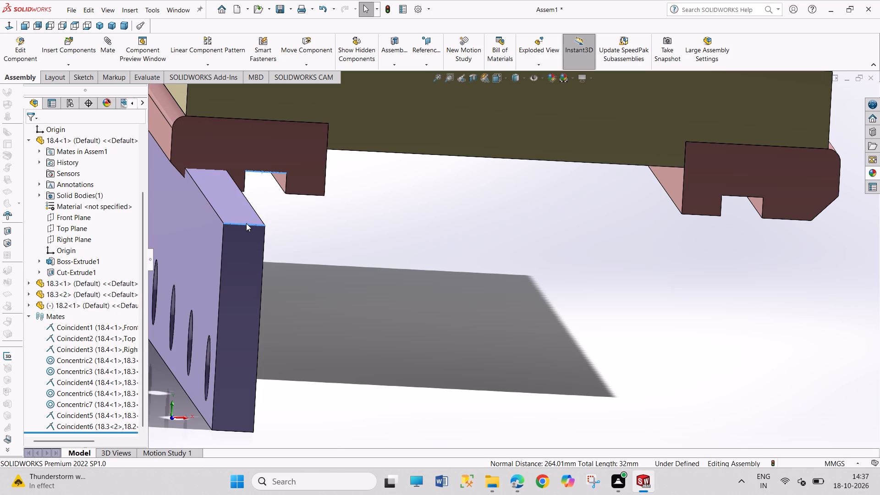
left_click(275, 215)
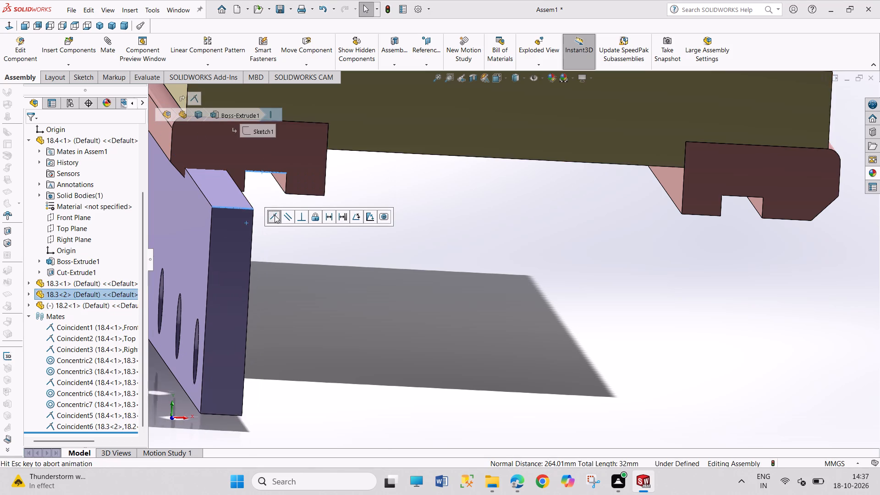
left_click_drag(264, 245, 276, 294)
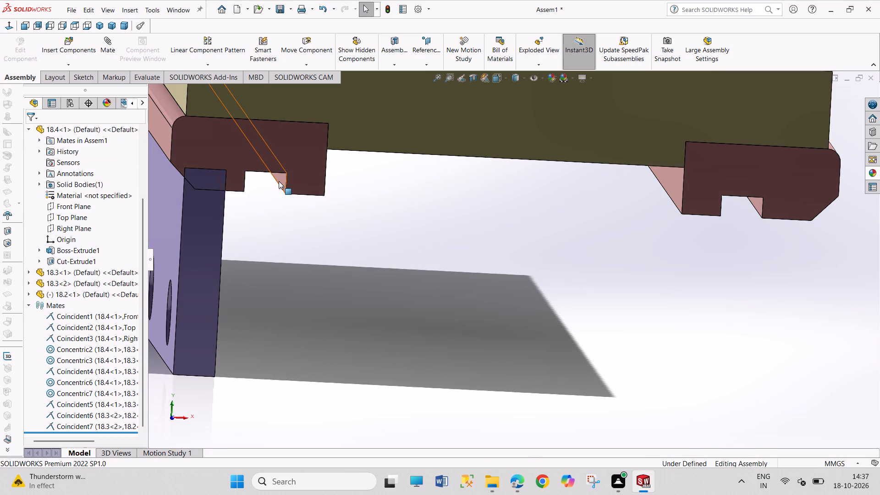
Add a coincident mate between the second 18.3 bar's groove side face and part 18.2's broad inner face with the holes.
left_click(279, 181)
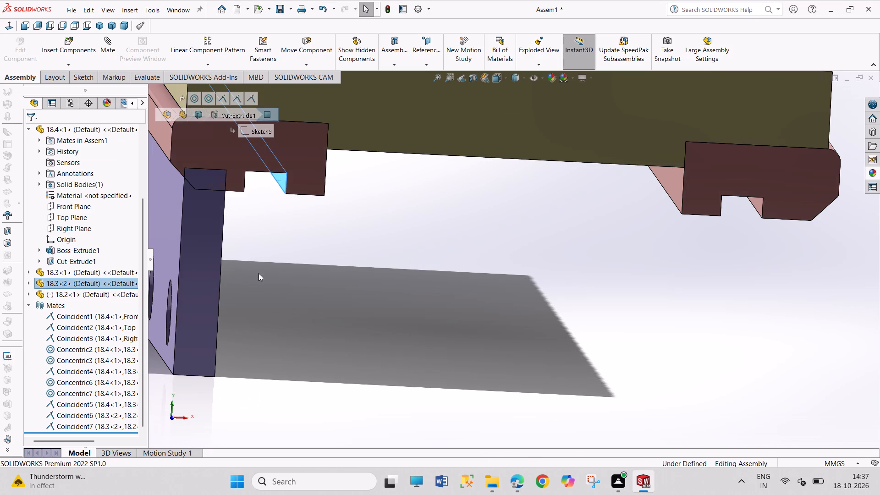
middle_click_drag(258, 273, 242, 265)
left_click(259, 248, "ctrl")
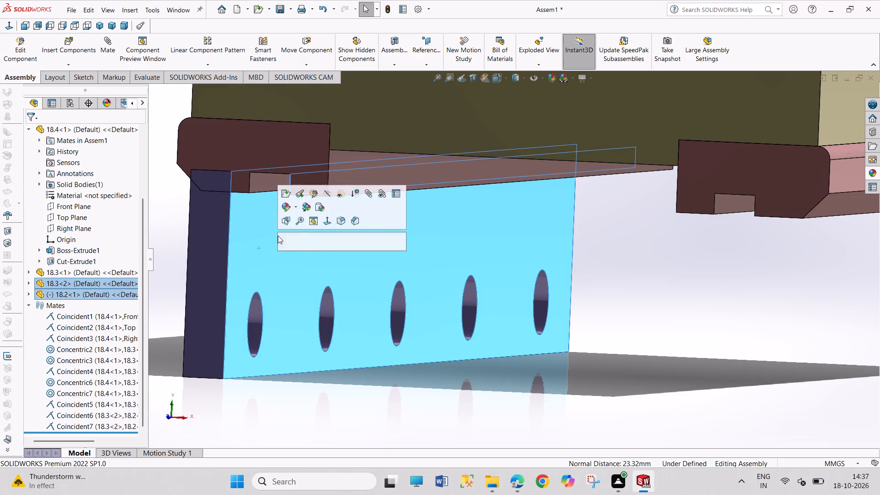
left_click(282, 242)
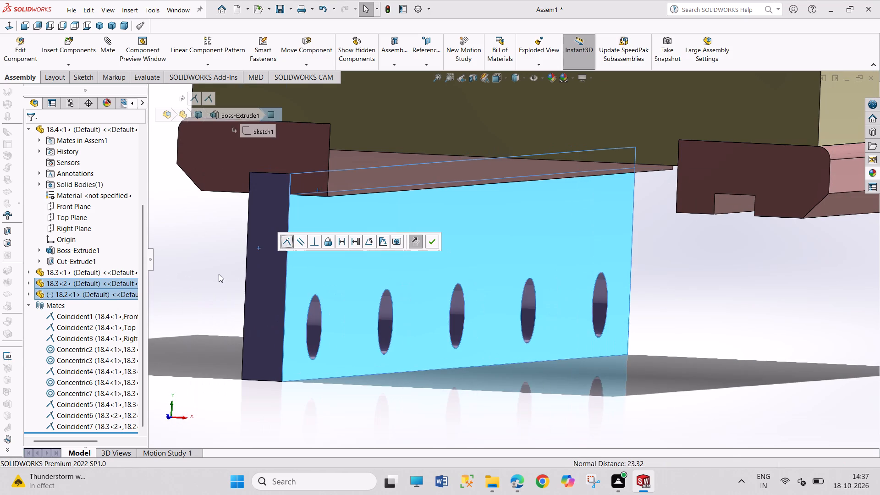
Examine from several sides how part 18.2 sits in the second 18.3 bar beneath plate 18.4.
scroll(211, 271, "up", 1)
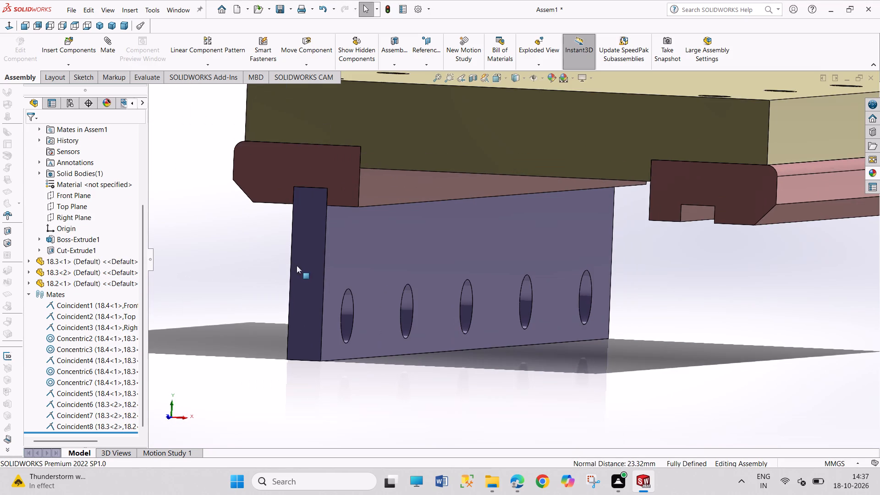
middle_click_drag(276, 260, 357, 326)
scroll(357, 326, "up", 1)
left_click_drag(283, 291, 244, 270)
left_click_drag(406, 303, 416, 336)
scroll(394, 313, "up", 6)
scroll(405, 274, "up", 2)
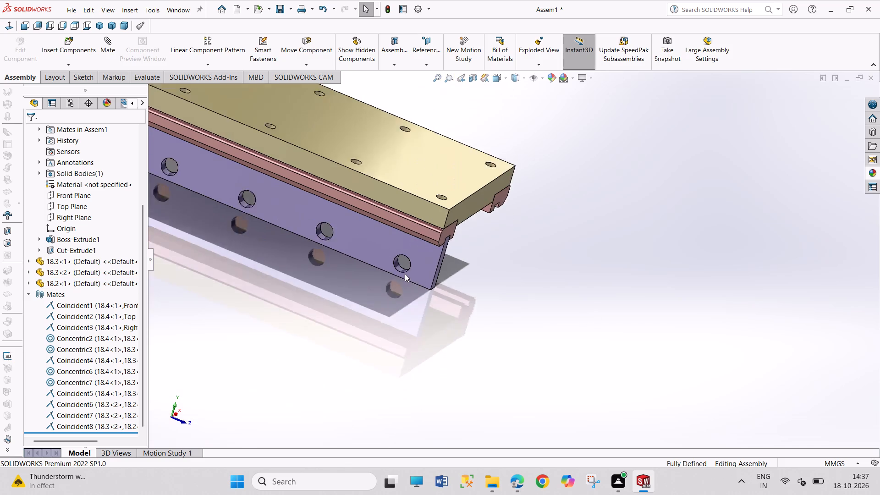
scroll(405, 274, "up", 3)
scroll(426, 253, "down", 4)
middle_click_drag(435, 275, 429, 255)
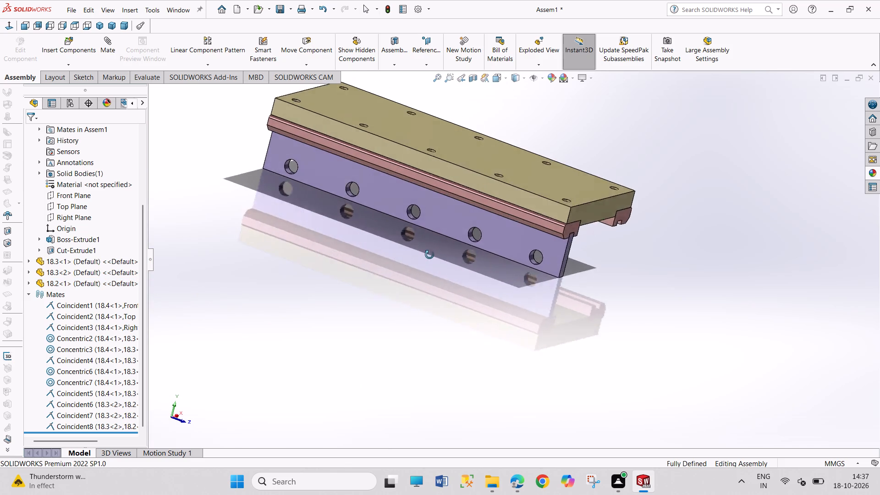
middle_click_drag(429, 255, 401, 220)
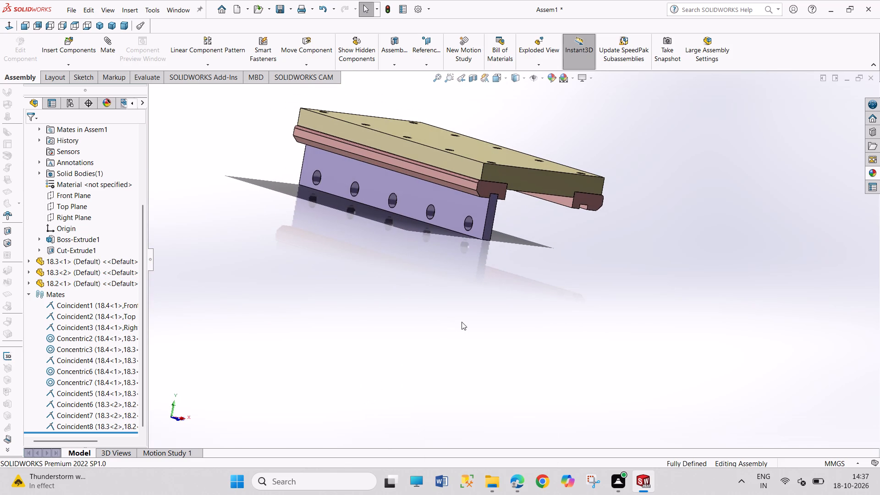
middle_click_drag(462, 322, 410, 302)
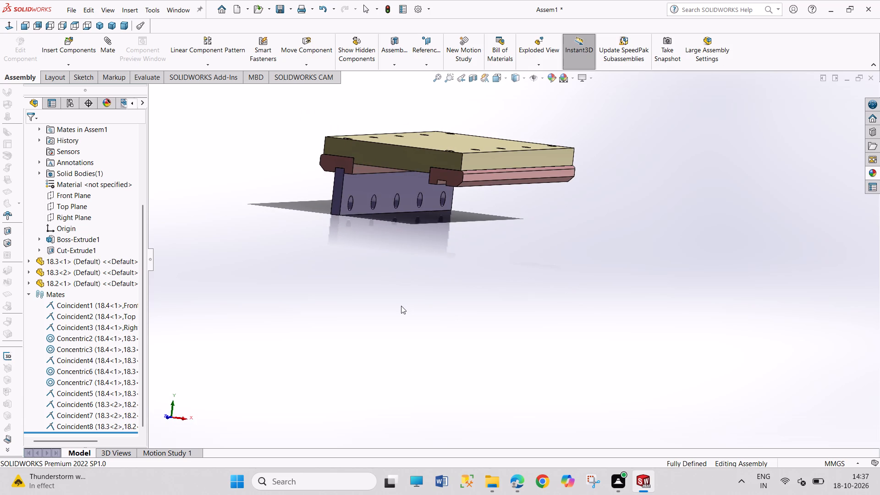
Insert one instance of roller part 18.1 below plate 18.4, beside part 18.2.
left_click(83, 54)
double_click(75, 190)
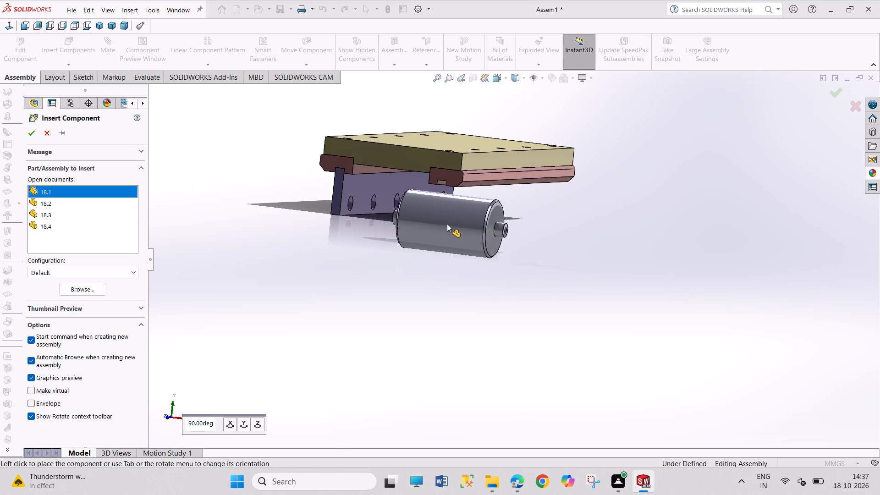
left_click(445, 224)
Apply the pastel green colour to roller 18.1 at part document level.
right_click(463, 232)
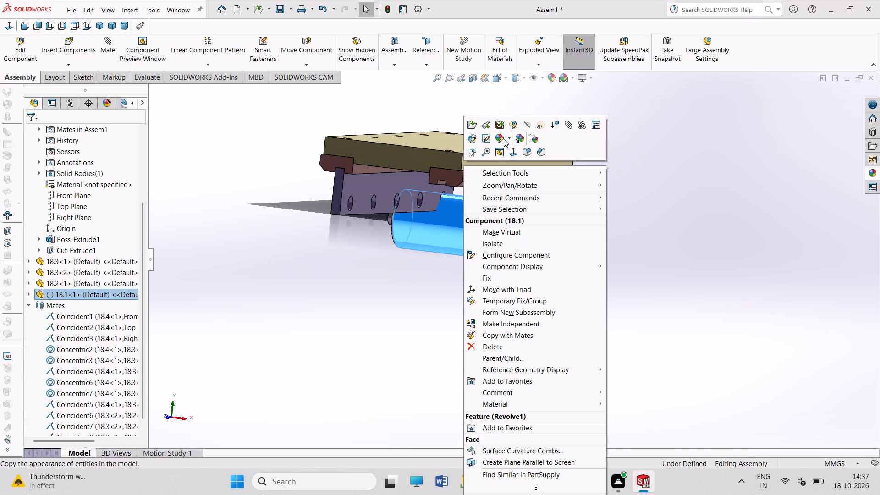
left_click(509, 139)
left_click(506, 199)
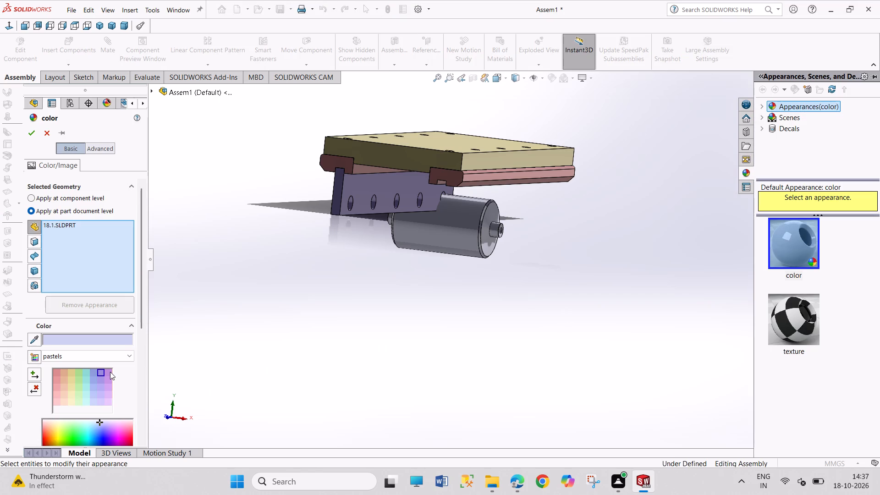
left_click(110, 371)
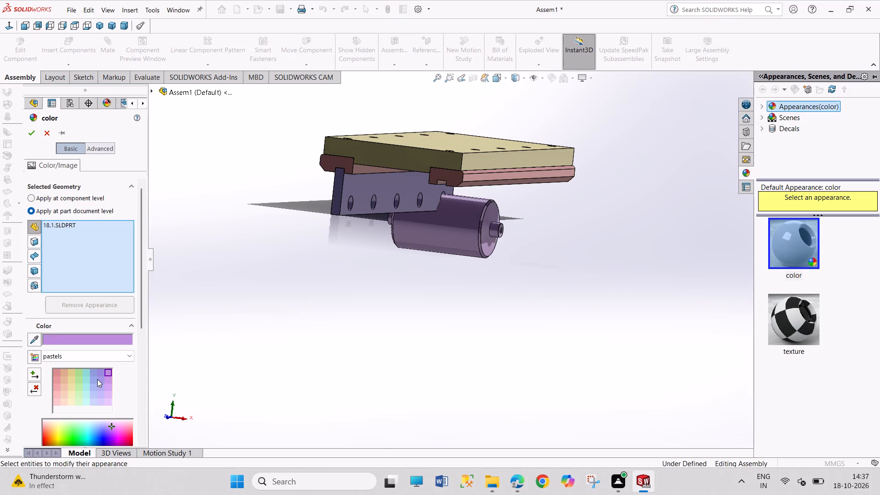
left_click(78, 373)
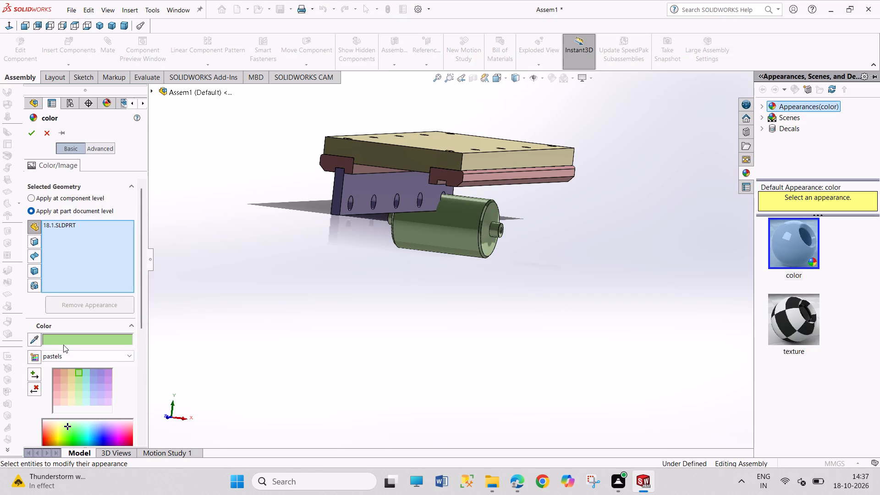
left_click(29, 138)
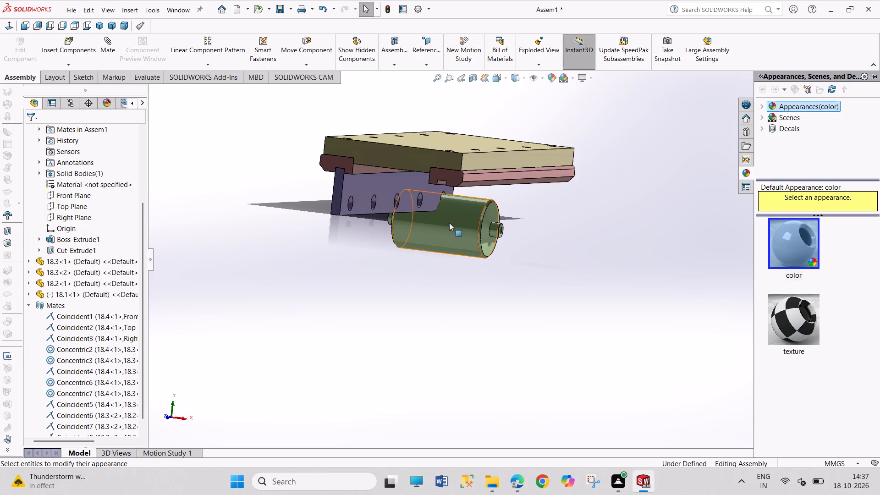
Add a concentric mate between roller 18.1's shaft end edge and the endmost hole on part 18.2's inner face.
scroll(443, 212, "down", 5)
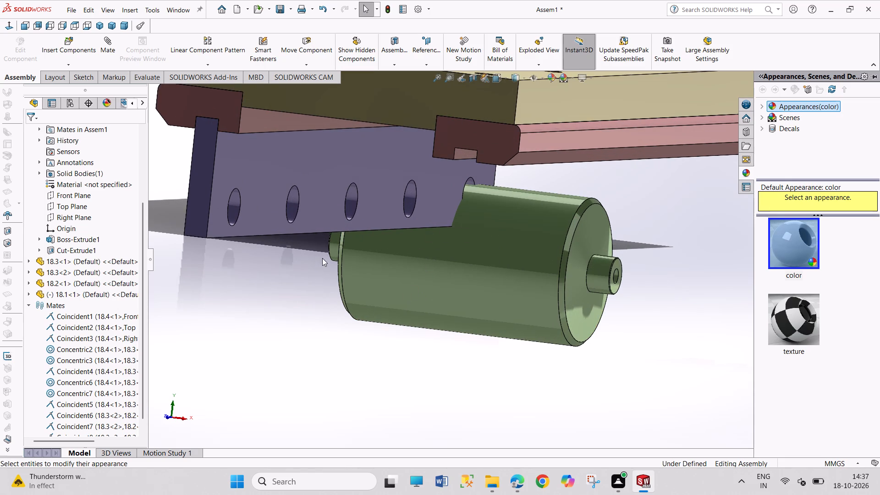
left_click(330, 255)
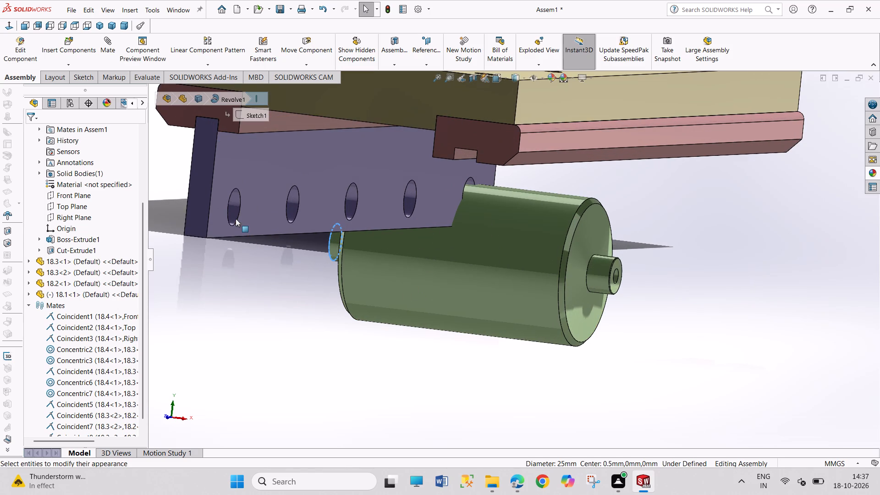
left_click(236, 220, "ctrl")
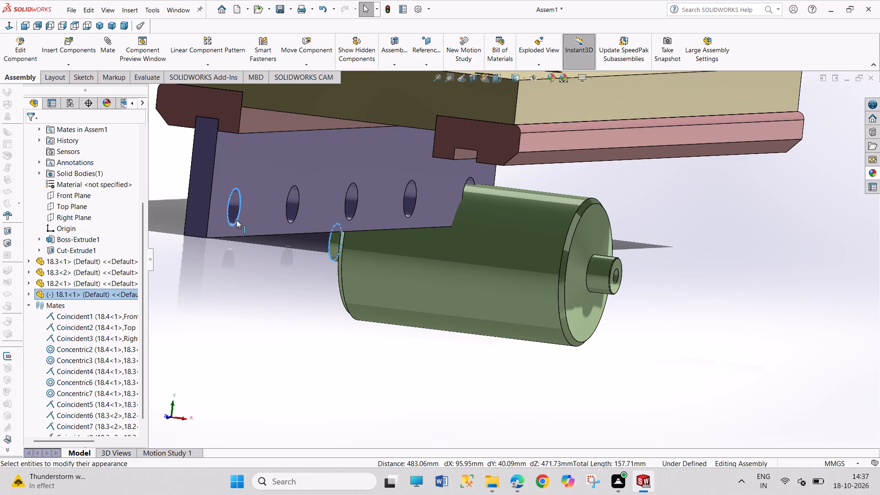
left_click(280, 213)
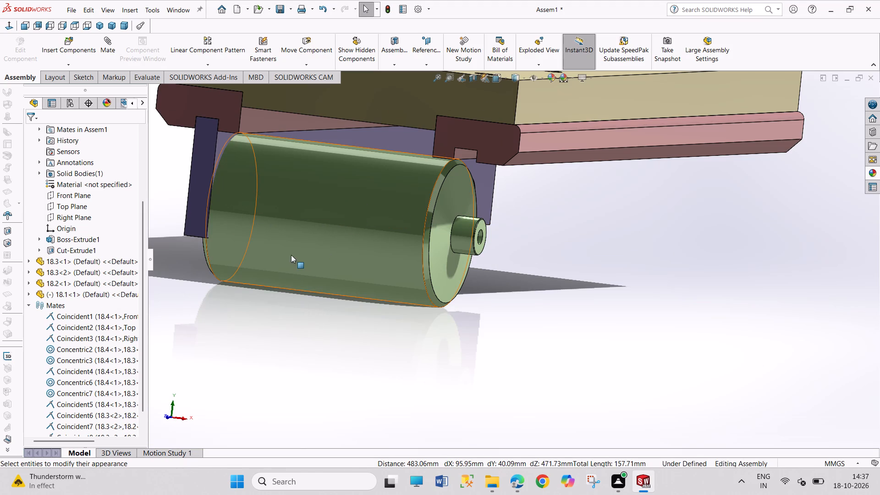
Slide roller 18.1 along its axis, away from part 18.2's inner face.
left_click_drag(294, 189, 430, 220)
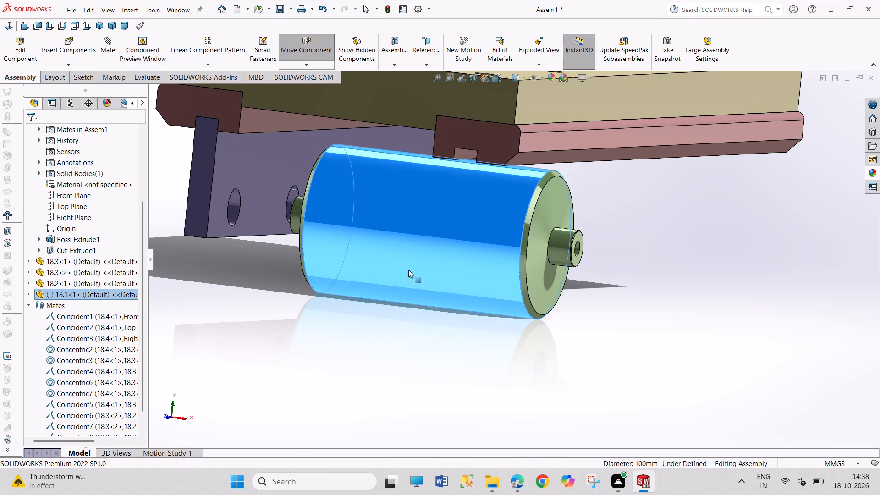
left_click_drag(281, 331, 315, 375)
left_click(248, 280)
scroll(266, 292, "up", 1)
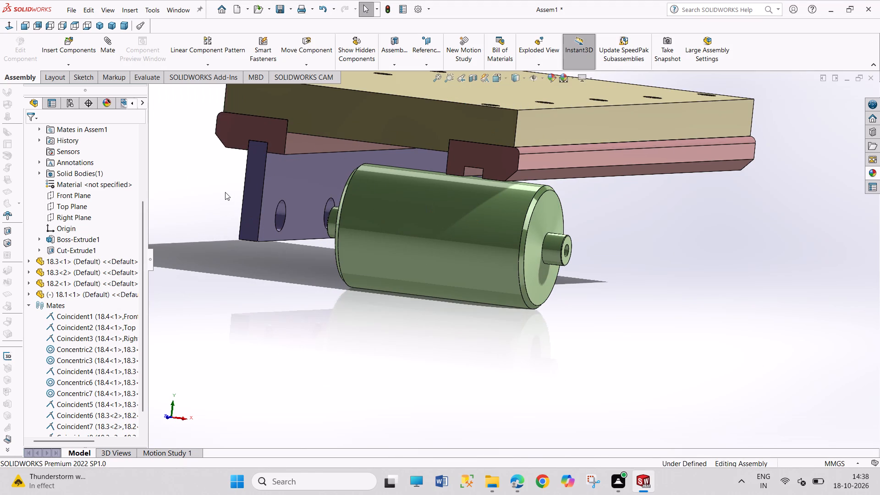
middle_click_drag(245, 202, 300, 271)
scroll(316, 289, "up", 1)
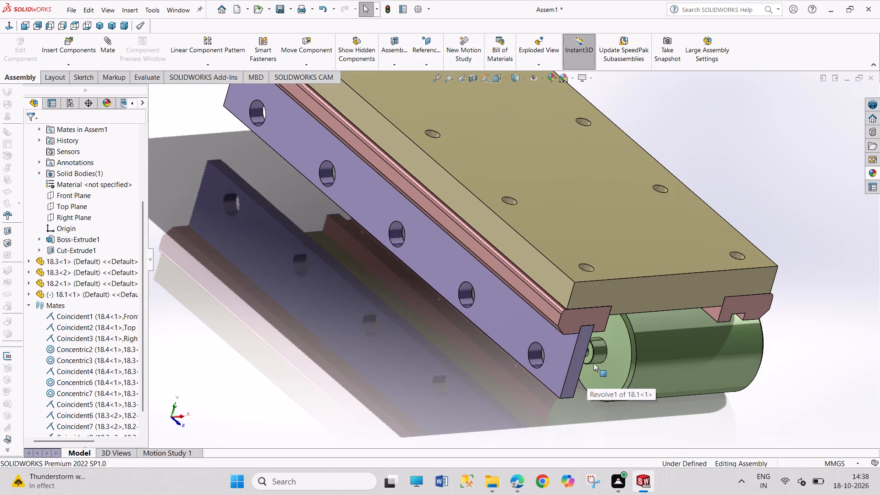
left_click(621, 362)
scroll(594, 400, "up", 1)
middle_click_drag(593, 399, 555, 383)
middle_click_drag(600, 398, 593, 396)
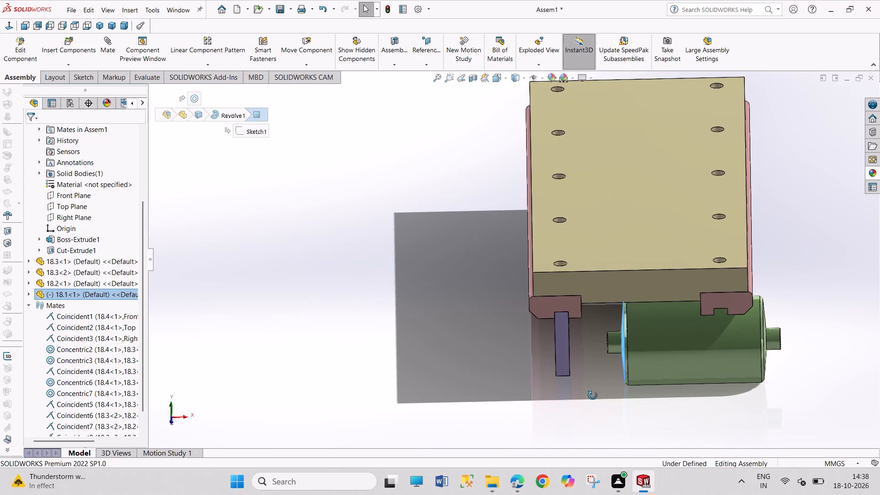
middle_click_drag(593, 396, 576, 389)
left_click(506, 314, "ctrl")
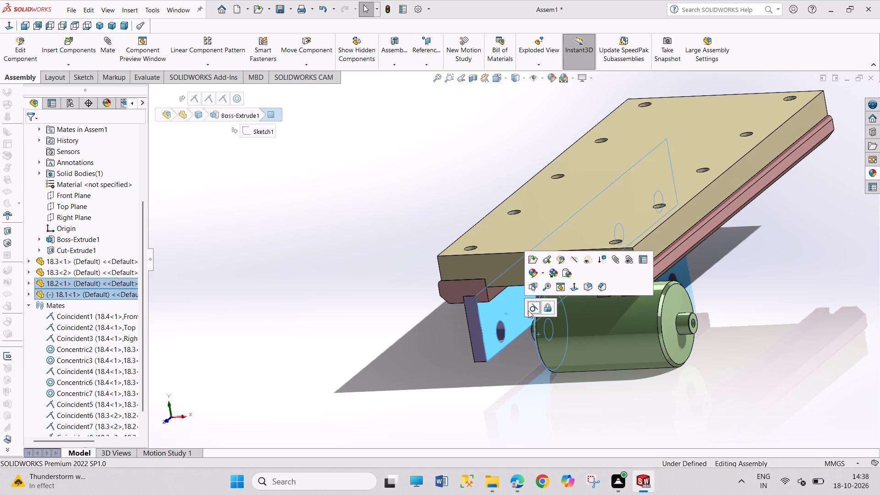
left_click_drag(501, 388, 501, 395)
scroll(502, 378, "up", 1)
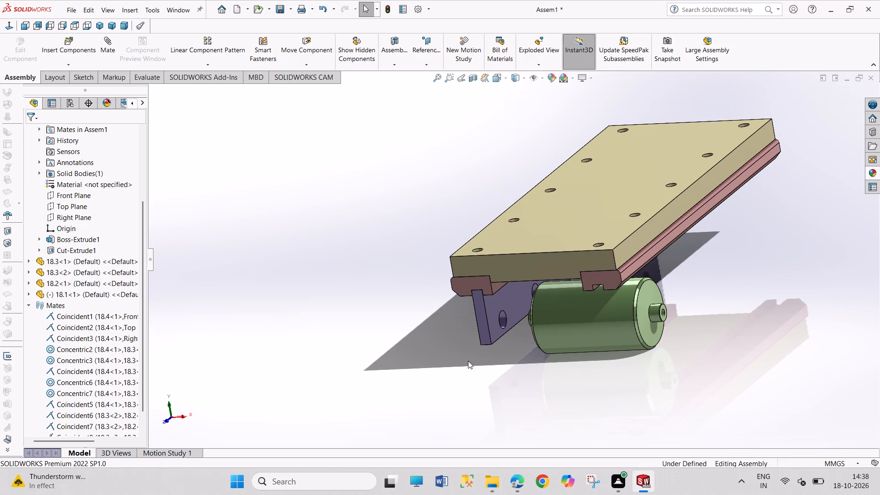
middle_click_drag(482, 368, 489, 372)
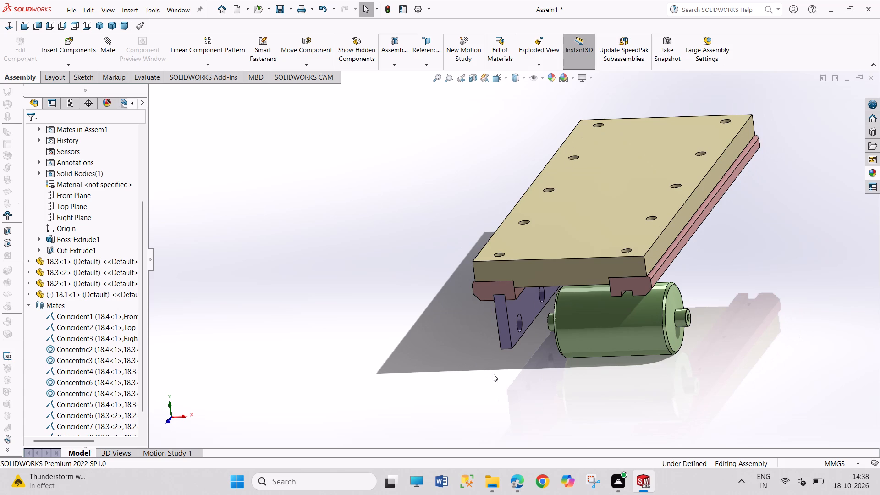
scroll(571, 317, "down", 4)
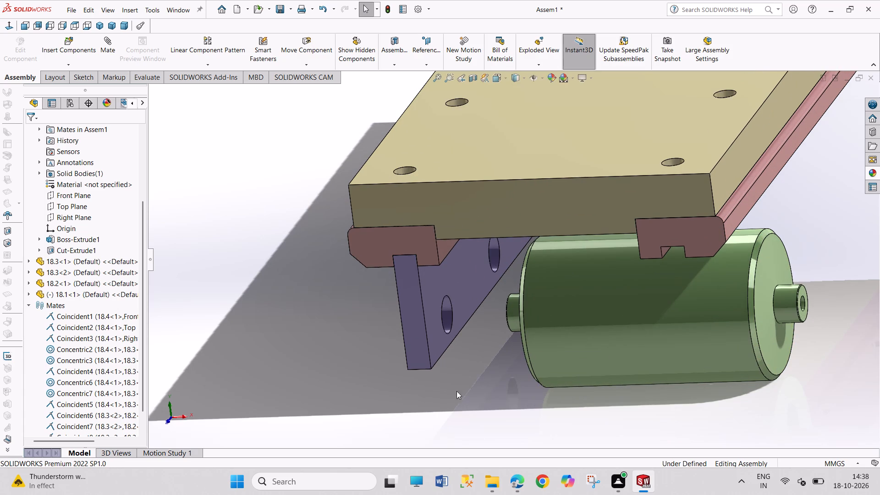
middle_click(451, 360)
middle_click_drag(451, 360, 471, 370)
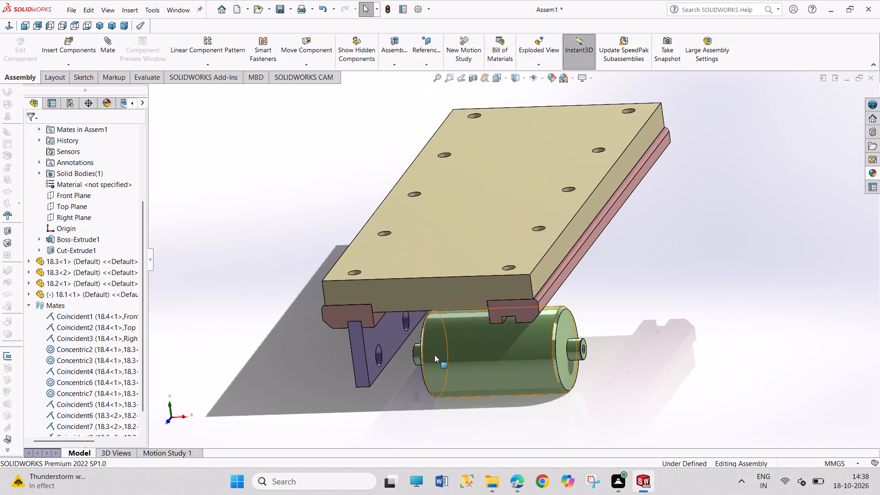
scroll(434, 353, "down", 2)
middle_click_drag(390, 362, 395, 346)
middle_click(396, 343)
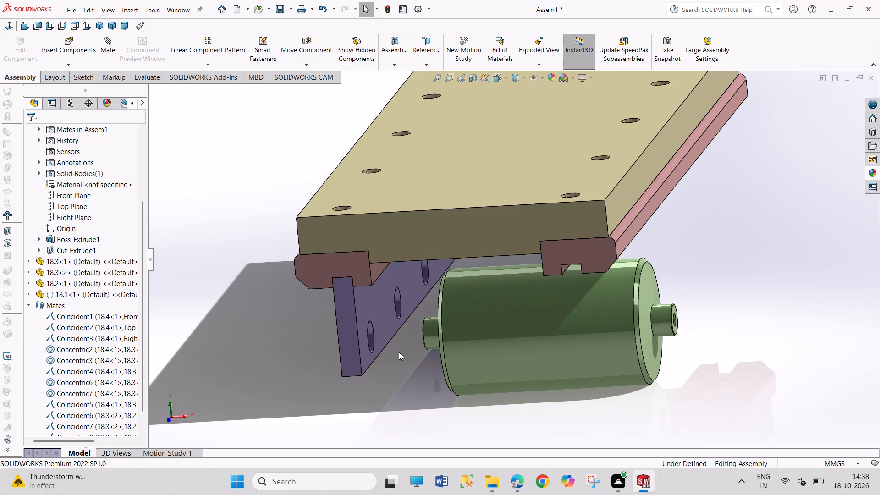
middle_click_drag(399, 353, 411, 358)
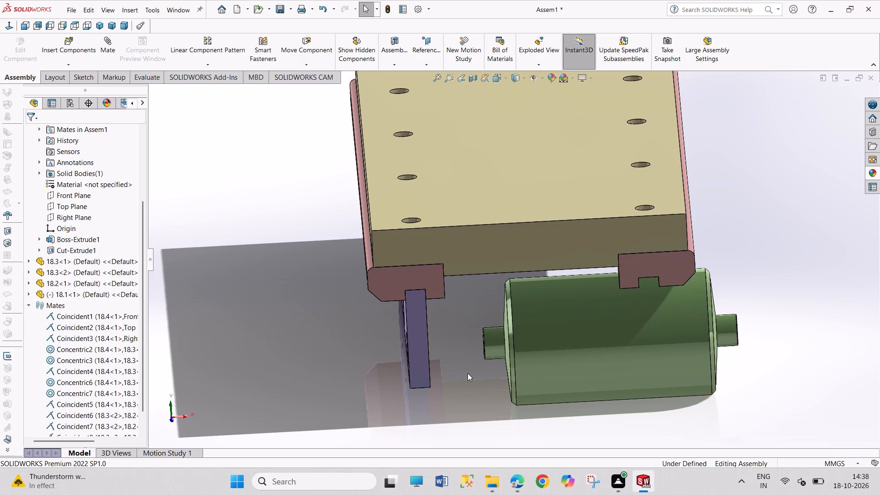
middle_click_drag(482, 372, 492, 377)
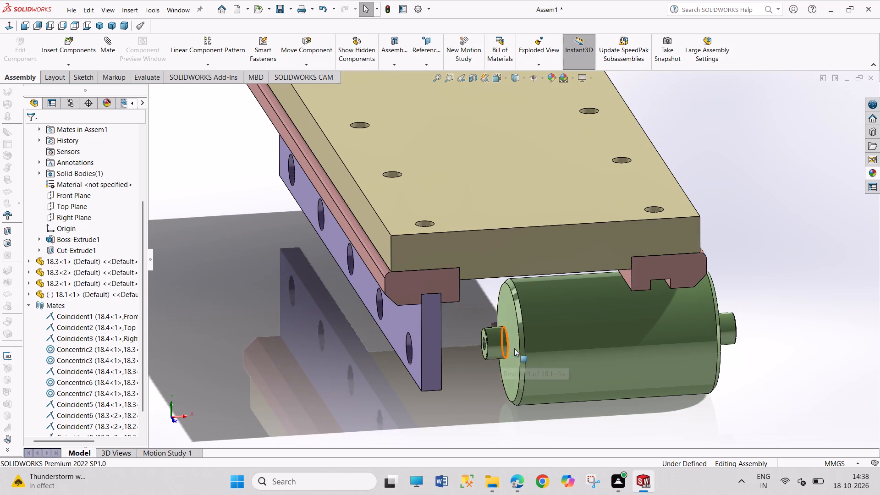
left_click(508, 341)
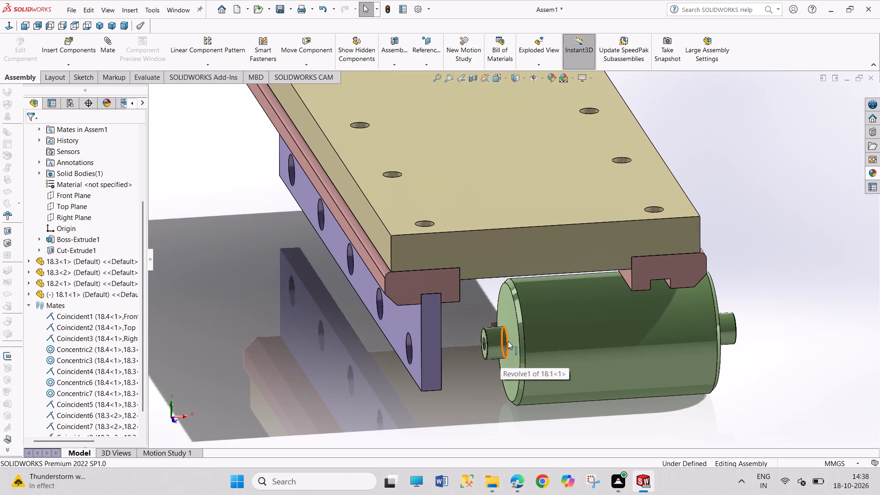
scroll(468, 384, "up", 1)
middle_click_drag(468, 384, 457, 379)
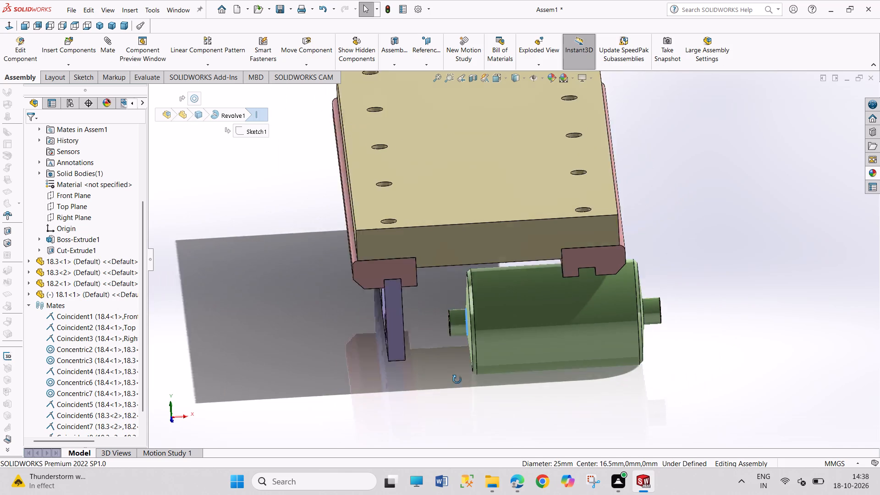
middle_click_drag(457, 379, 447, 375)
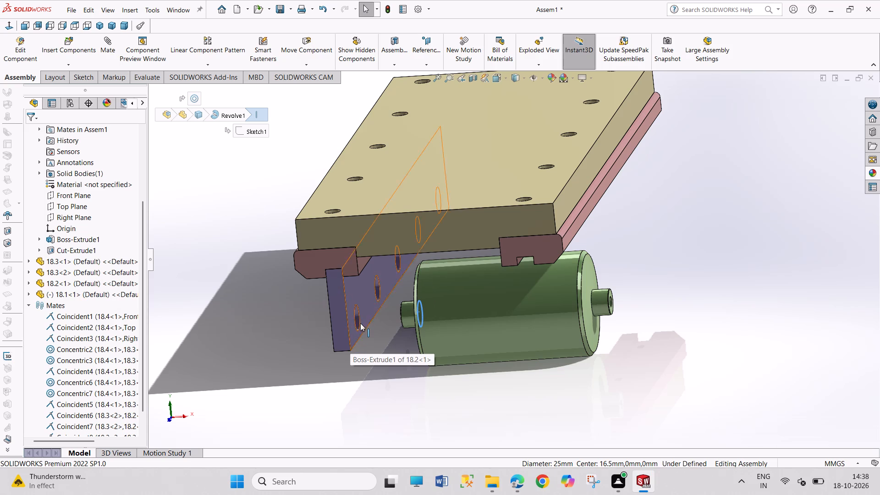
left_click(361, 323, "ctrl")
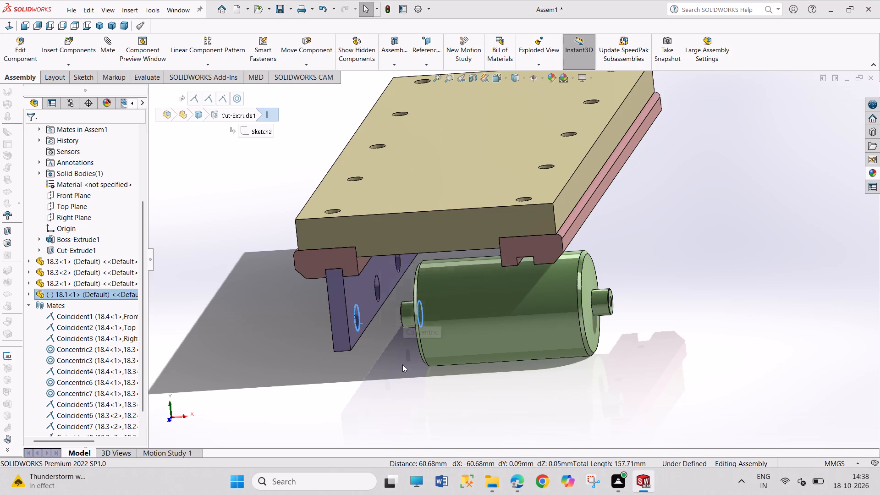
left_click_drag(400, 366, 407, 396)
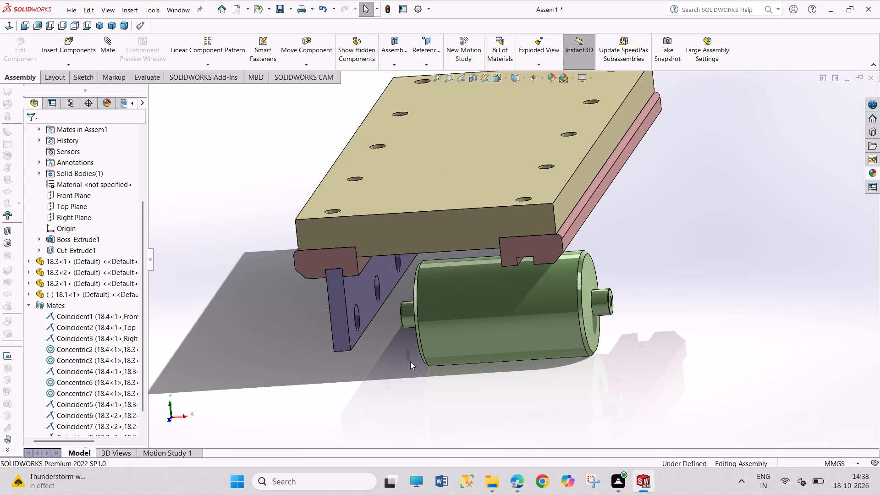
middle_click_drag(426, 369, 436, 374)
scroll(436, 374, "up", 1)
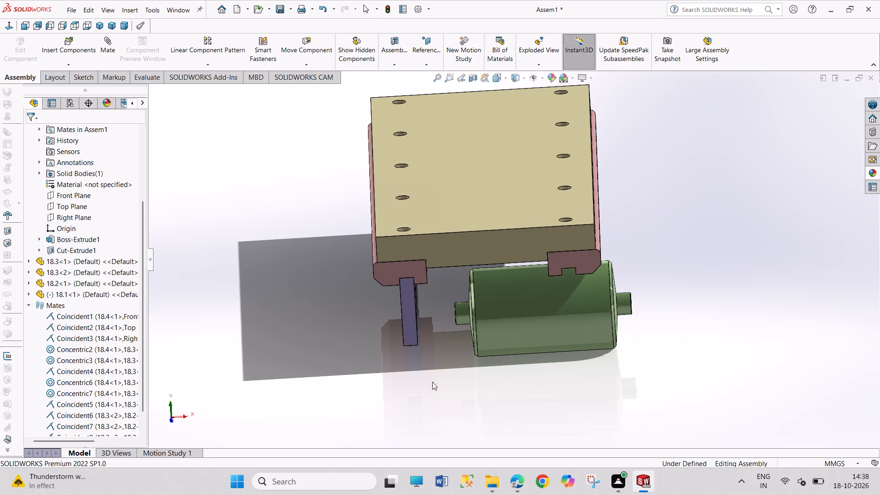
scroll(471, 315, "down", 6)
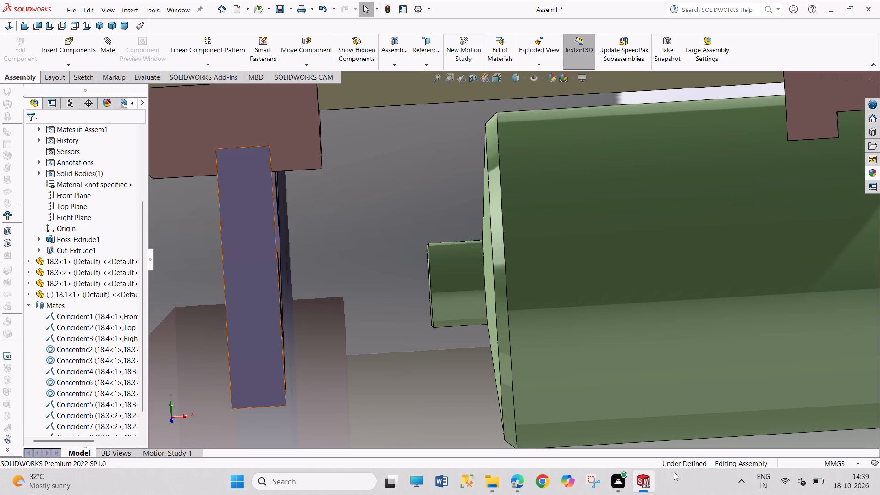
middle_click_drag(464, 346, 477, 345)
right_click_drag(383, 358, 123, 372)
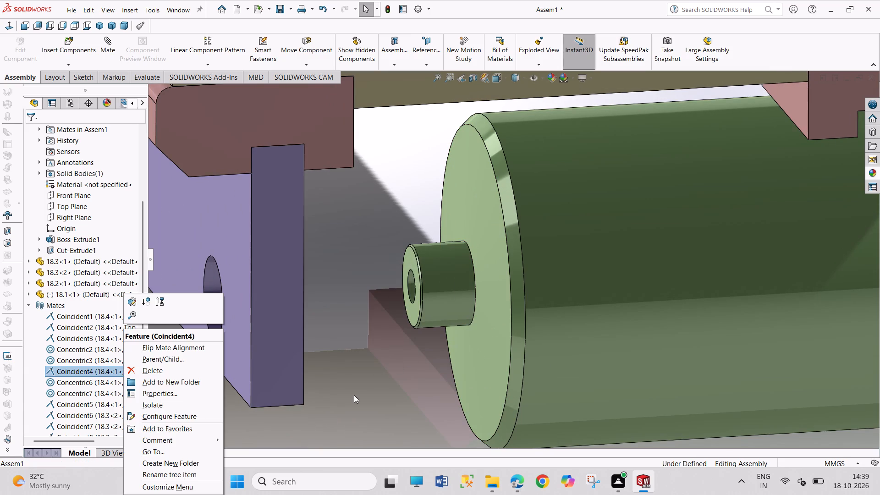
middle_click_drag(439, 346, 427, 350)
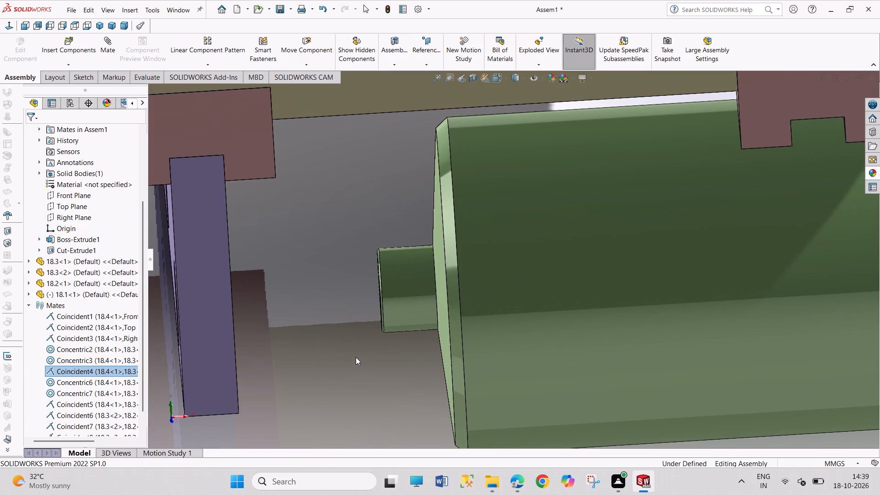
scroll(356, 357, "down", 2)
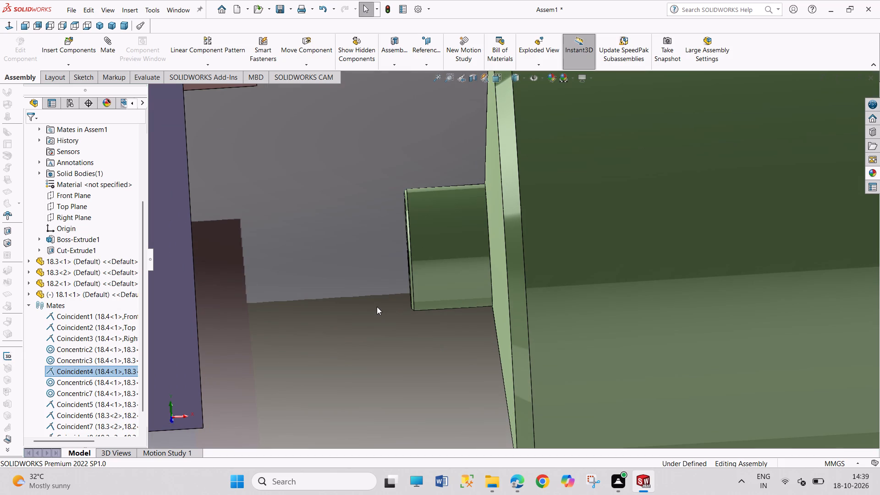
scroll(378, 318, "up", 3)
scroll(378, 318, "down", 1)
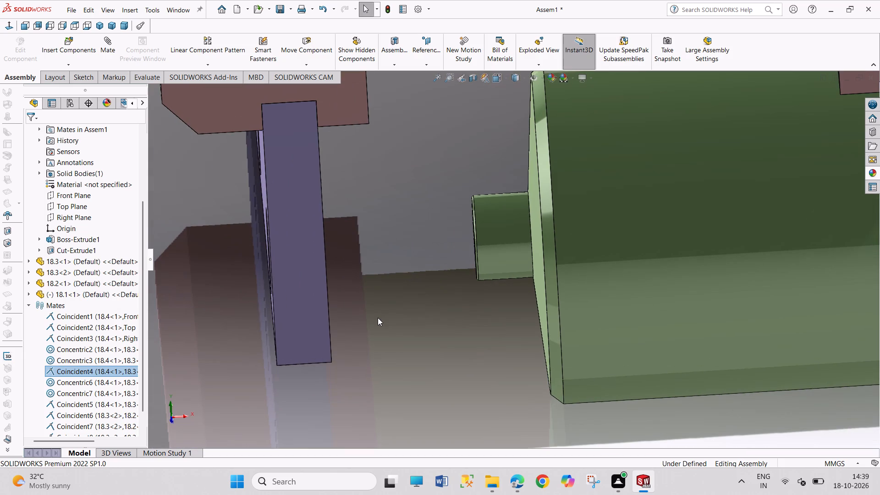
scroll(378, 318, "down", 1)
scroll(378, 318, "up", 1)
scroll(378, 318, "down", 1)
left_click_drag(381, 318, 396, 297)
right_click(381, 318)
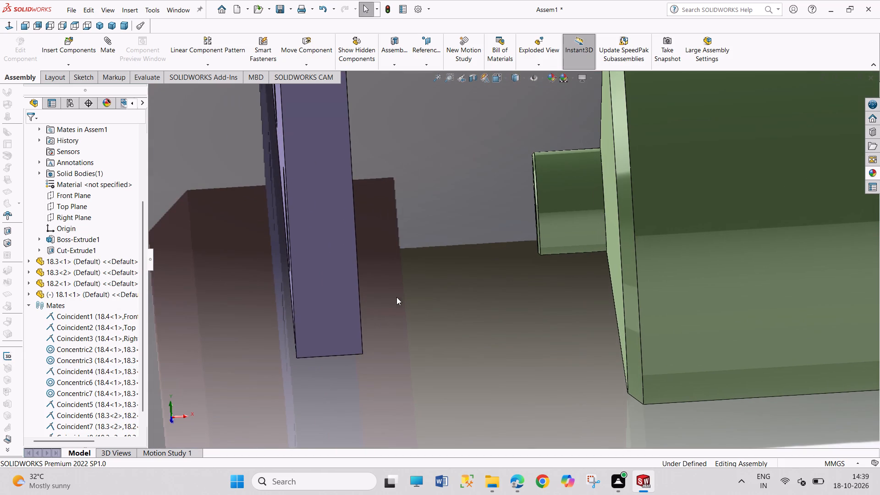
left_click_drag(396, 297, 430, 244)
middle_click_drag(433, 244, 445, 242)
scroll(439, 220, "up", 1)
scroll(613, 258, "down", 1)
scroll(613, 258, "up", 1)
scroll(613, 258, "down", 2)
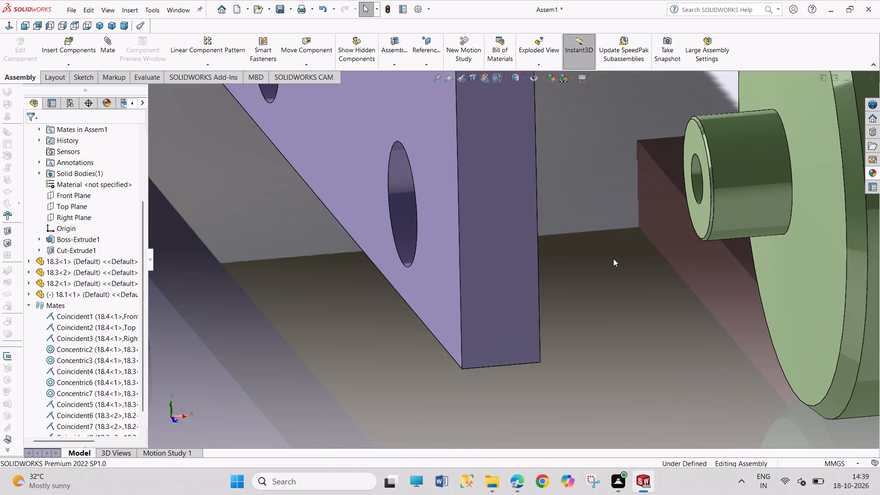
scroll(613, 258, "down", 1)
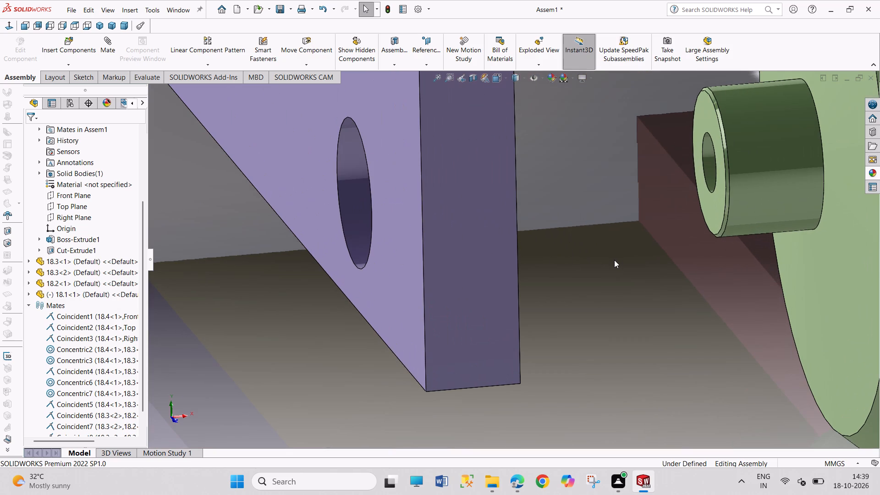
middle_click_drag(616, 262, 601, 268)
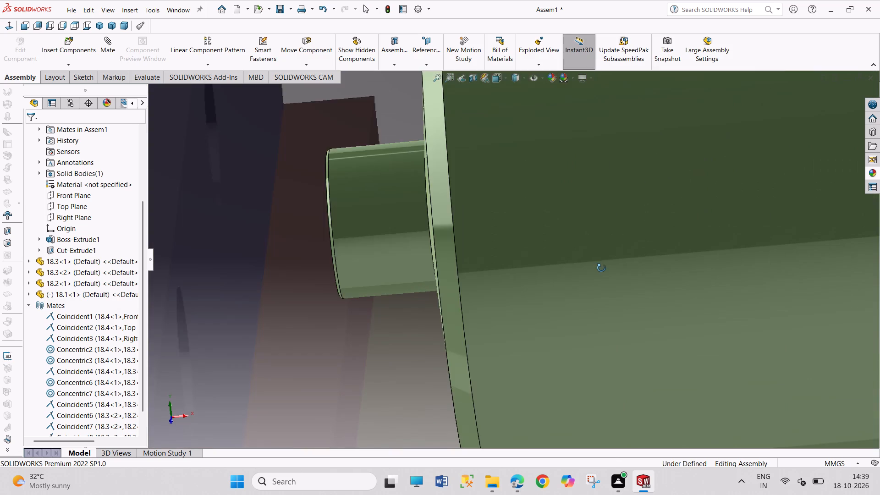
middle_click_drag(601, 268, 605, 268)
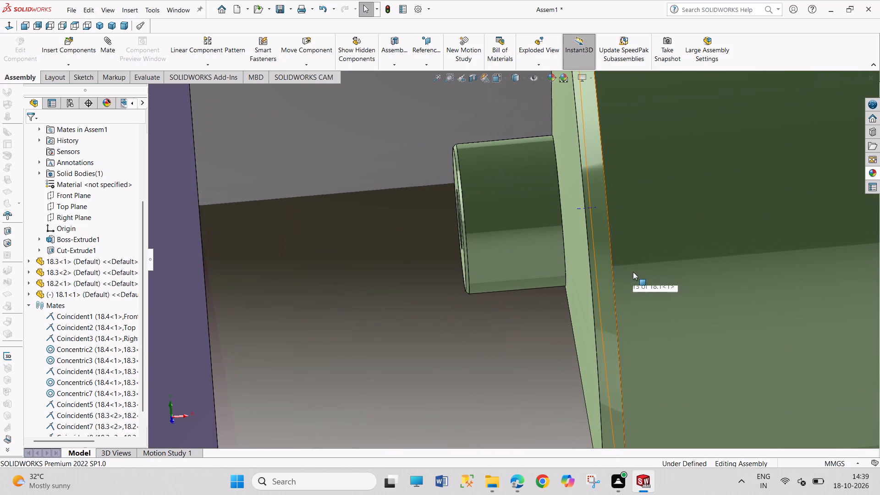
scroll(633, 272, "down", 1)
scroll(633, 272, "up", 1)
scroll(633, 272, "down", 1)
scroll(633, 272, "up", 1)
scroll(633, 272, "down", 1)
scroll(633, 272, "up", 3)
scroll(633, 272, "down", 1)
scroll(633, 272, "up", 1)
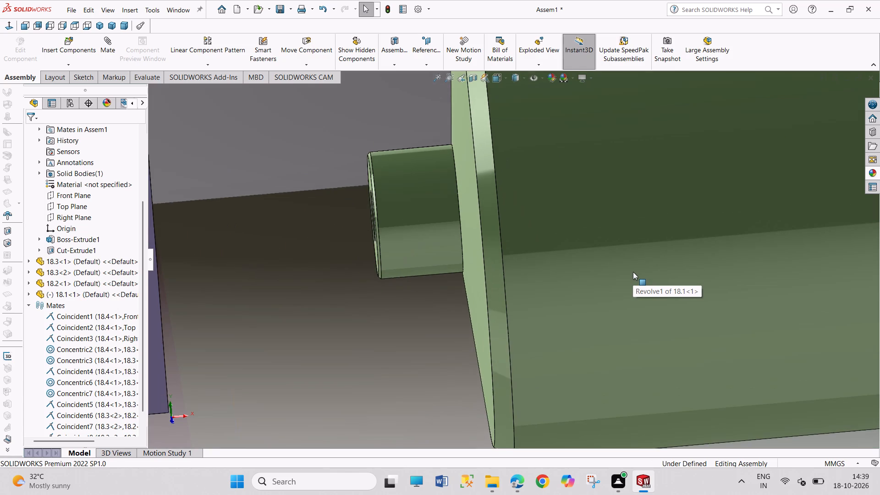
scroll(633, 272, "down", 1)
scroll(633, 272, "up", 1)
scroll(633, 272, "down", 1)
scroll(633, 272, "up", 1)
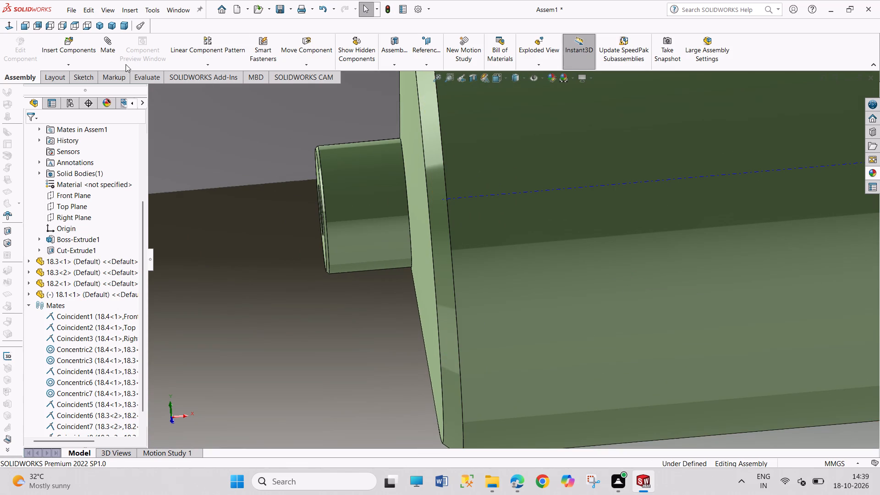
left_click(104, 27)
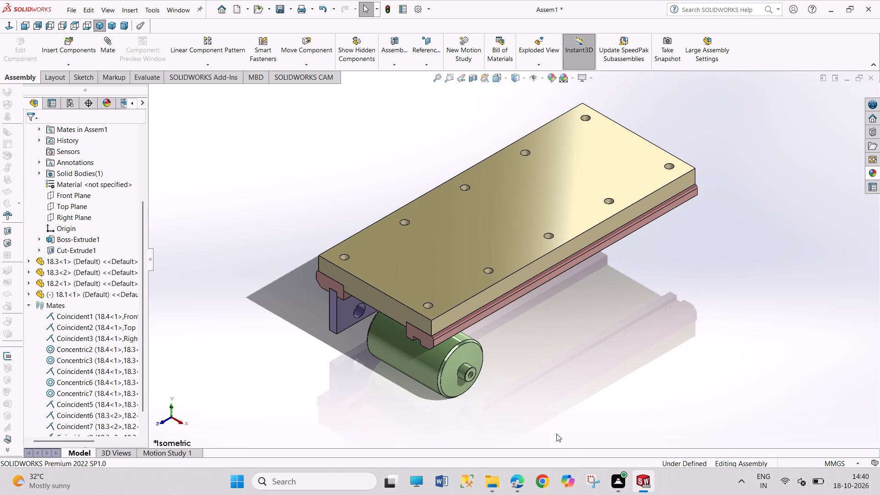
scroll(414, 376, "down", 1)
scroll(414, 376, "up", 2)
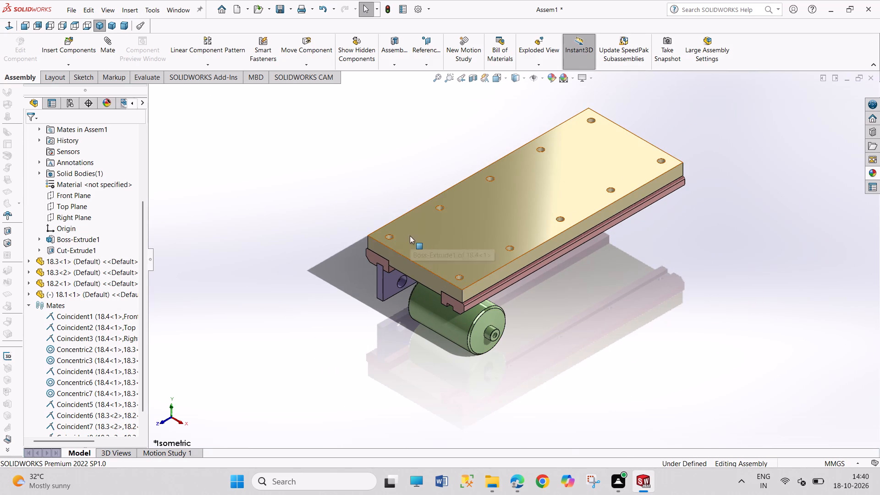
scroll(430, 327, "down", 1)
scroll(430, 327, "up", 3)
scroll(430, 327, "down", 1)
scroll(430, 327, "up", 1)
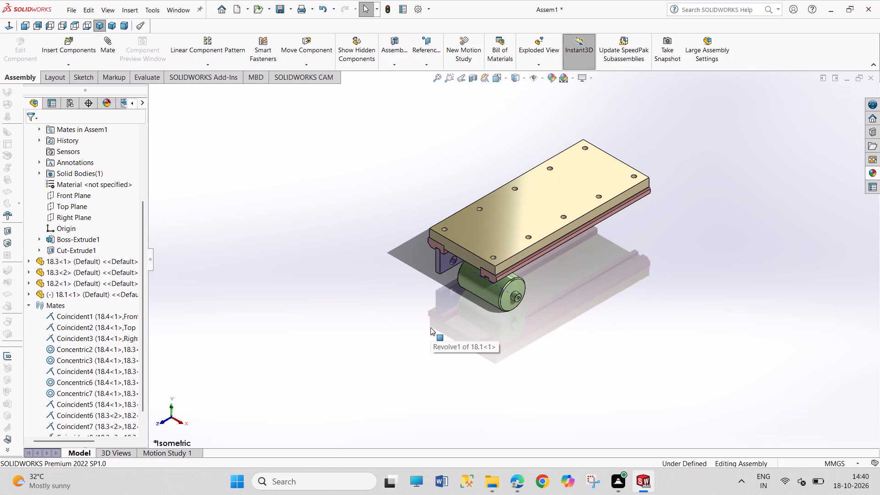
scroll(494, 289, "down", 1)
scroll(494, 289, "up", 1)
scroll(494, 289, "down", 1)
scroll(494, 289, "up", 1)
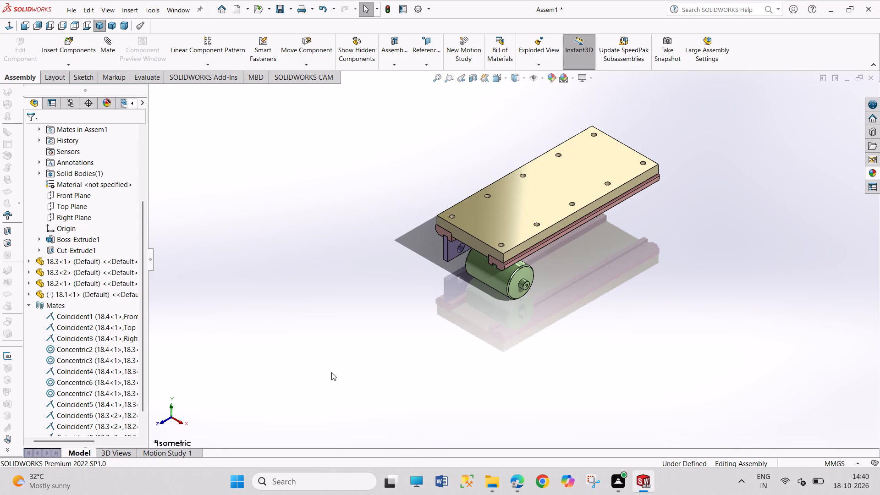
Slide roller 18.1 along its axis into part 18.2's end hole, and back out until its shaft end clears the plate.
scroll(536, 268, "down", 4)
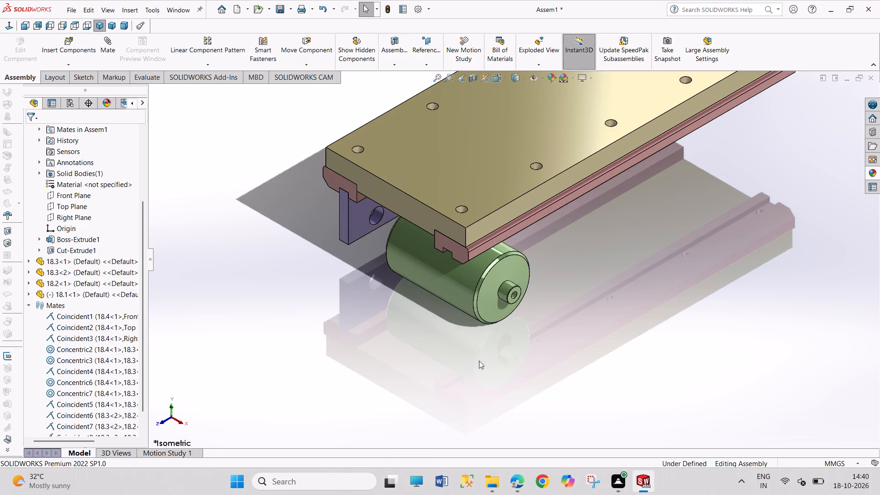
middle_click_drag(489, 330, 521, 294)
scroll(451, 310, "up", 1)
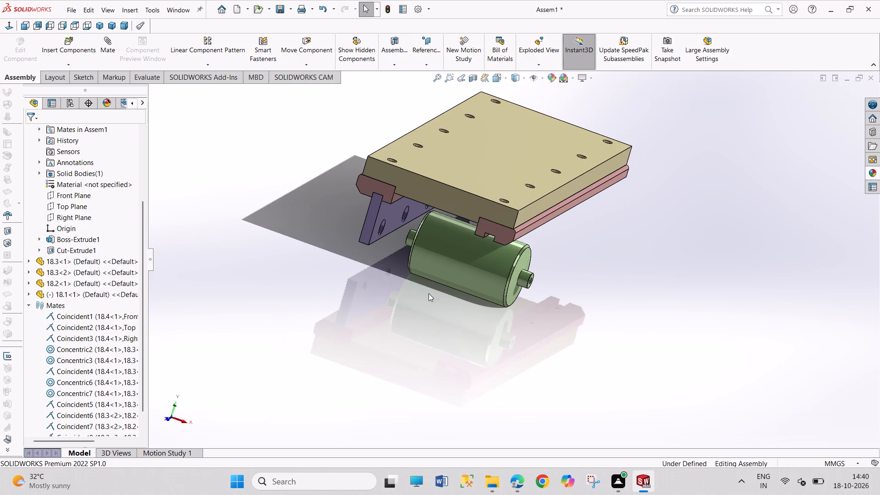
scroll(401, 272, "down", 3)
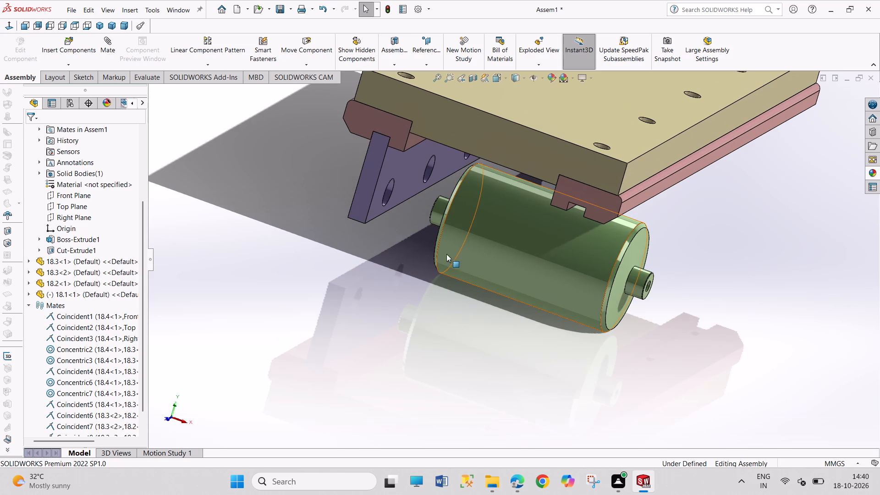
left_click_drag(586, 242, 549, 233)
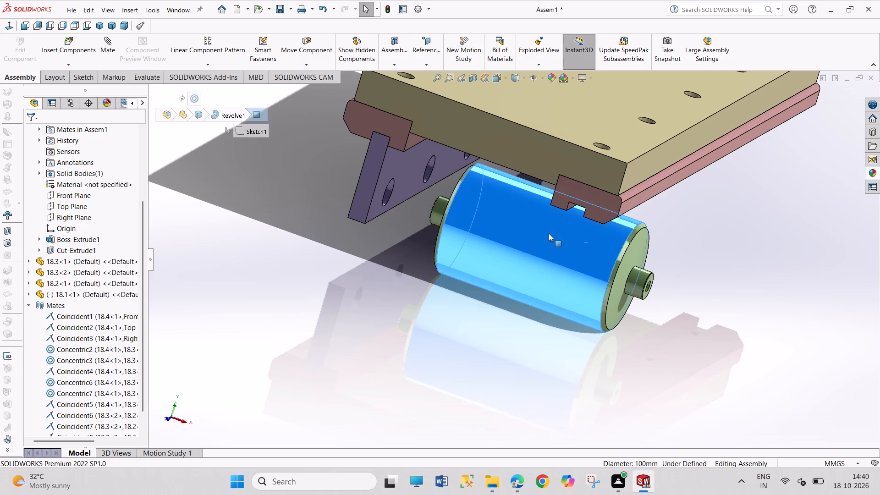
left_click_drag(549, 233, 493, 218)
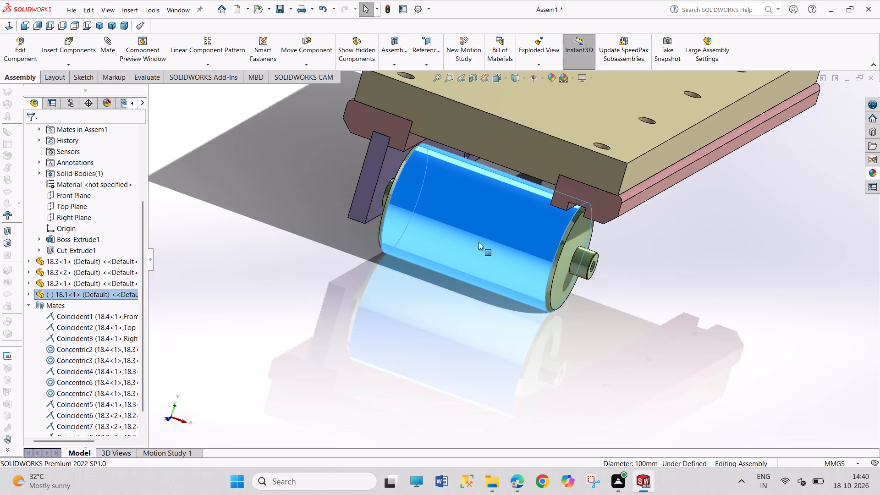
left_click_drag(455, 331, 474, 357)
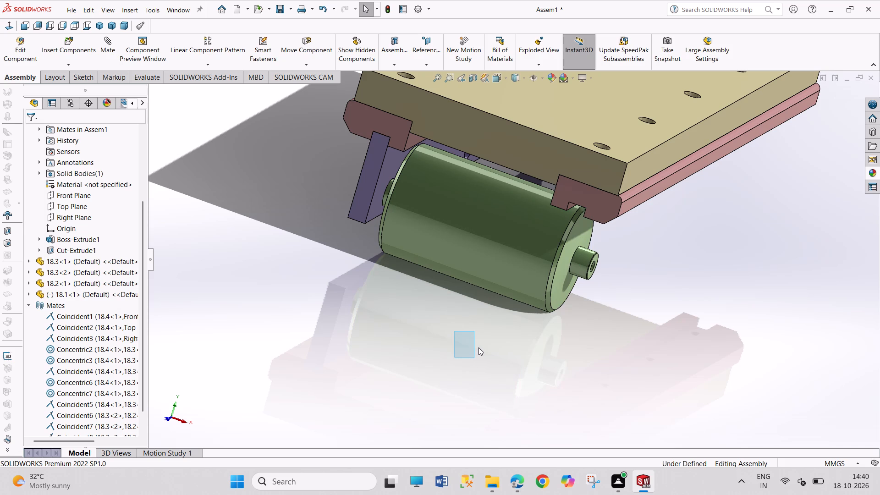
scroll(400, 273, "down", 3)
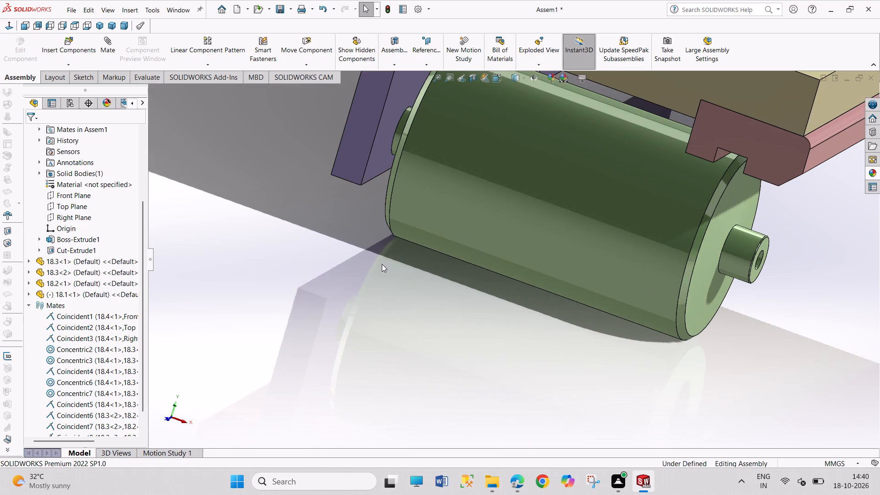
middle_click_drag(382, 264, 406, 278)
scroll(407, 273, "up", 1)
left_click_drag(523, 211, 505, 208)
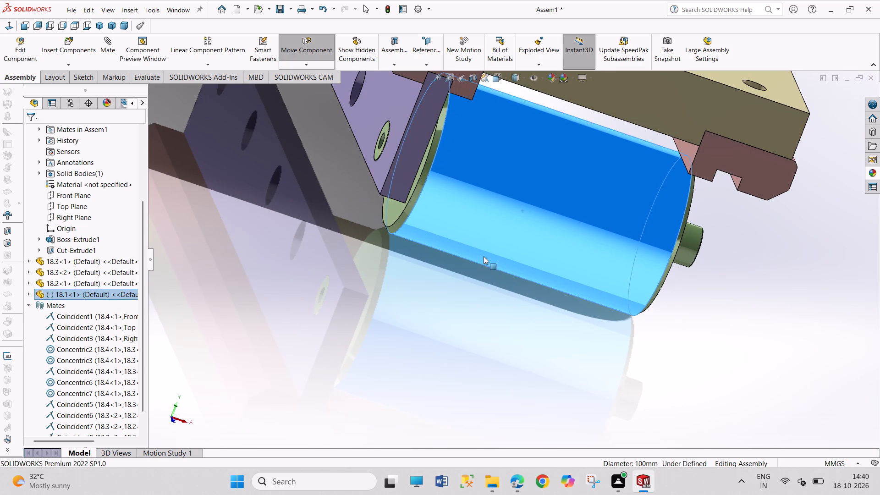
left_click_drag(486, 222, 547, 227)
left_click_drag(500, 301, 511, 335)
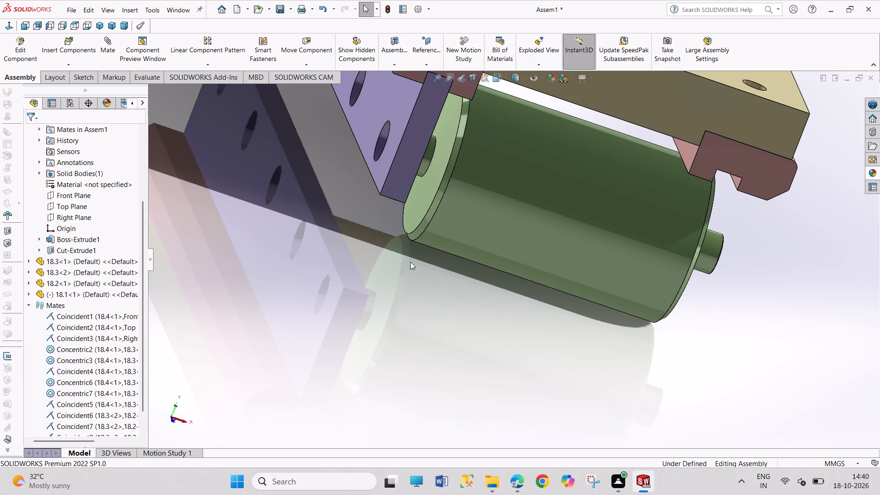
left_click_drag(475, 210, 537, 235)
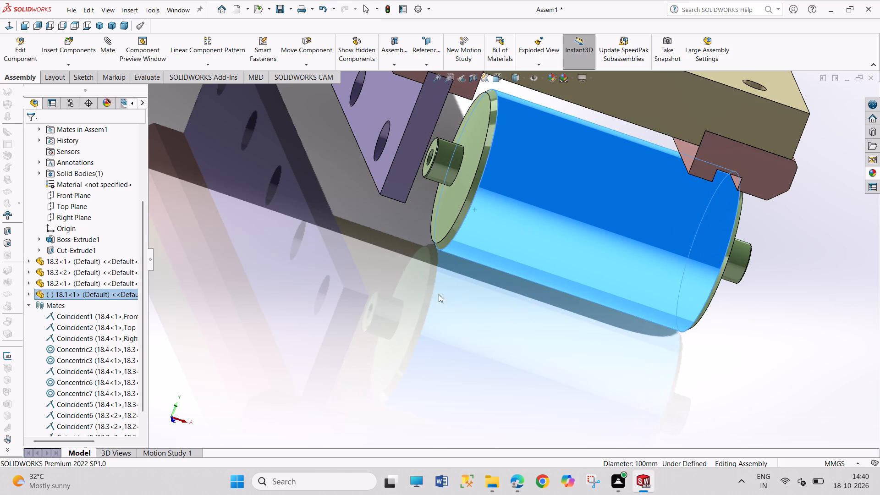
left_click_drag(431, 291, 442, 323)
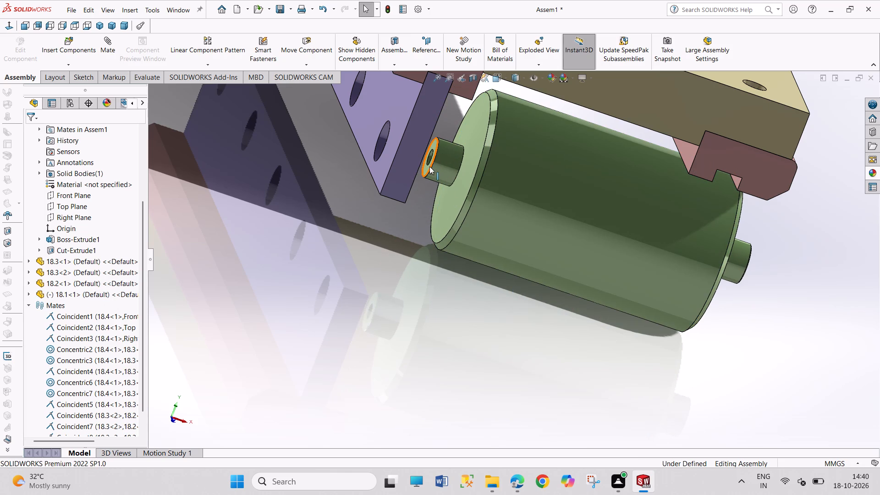
Add a coincident mate between roller 18.1's shaft end face and the outer face of part 18.2.
scroll(430, 166, "down", 7)
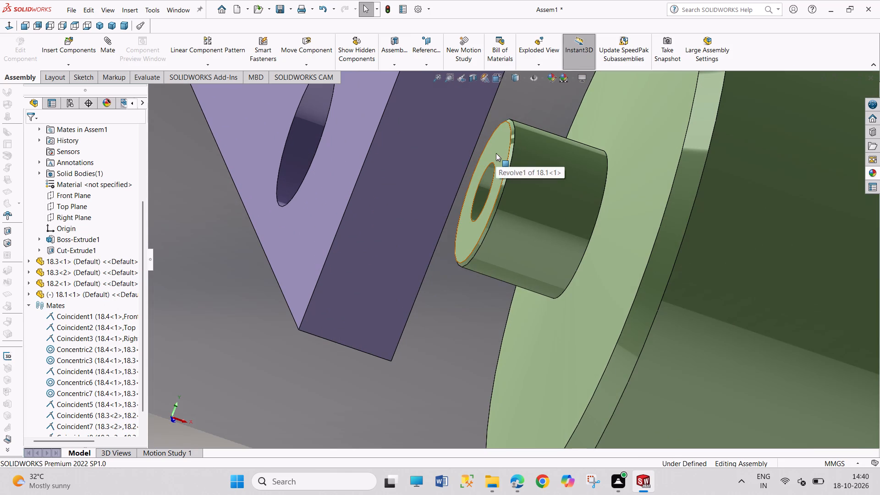
left_click(496, 153)
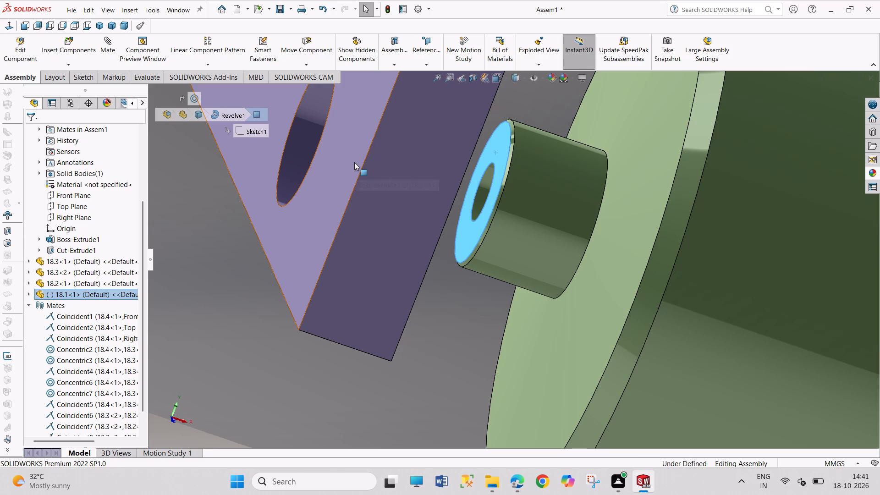
left_click(354, 162, "ctrl")
left_click(382, 154)
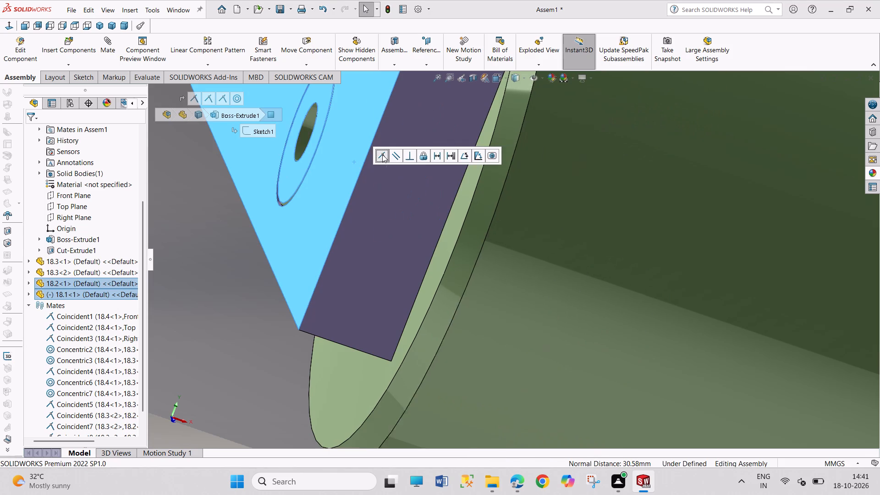
scroll(276, 278, "up", 2)
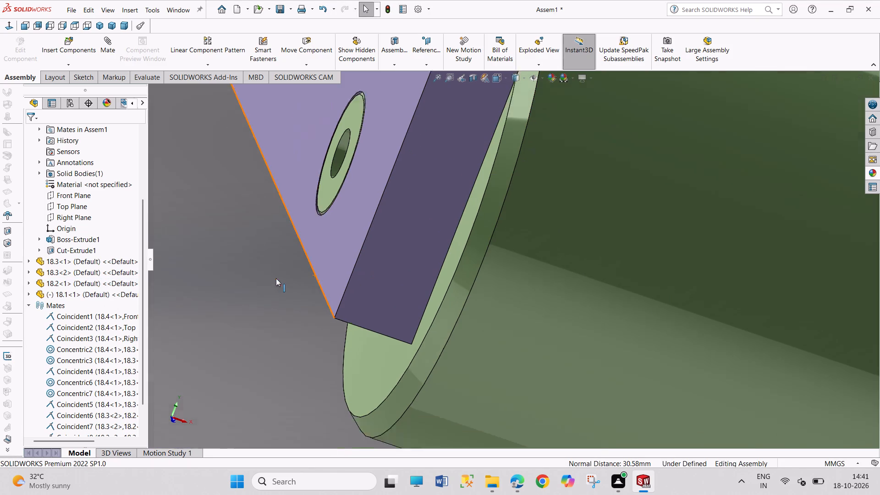
scroll(276, 278, "up", 2)
scroll(324, 288, "up", 6)
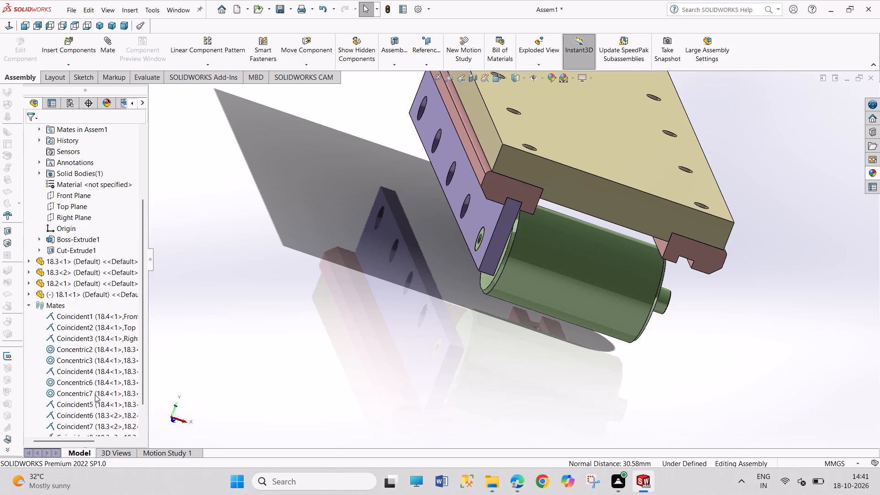
Expand roller 18.1 in the assembly's design tree and select its Top Plane to view its orientation.
scroll(95, 393, "down", 6)
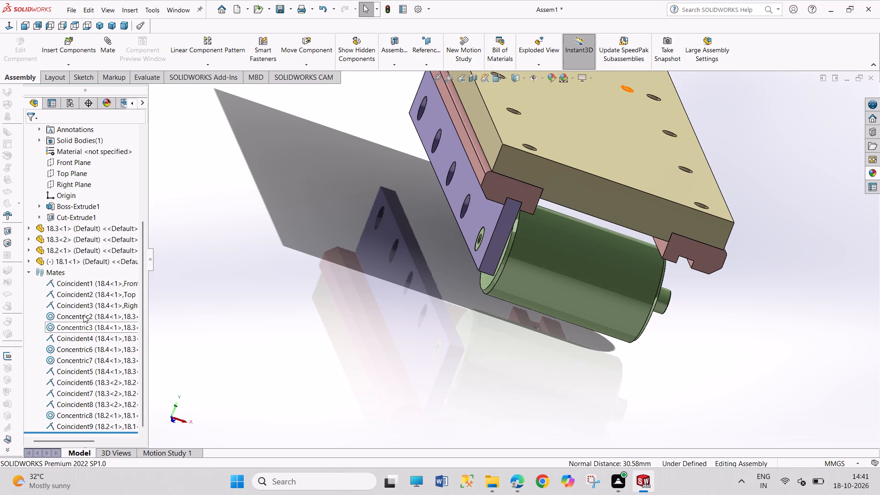
left_click(28, 262)
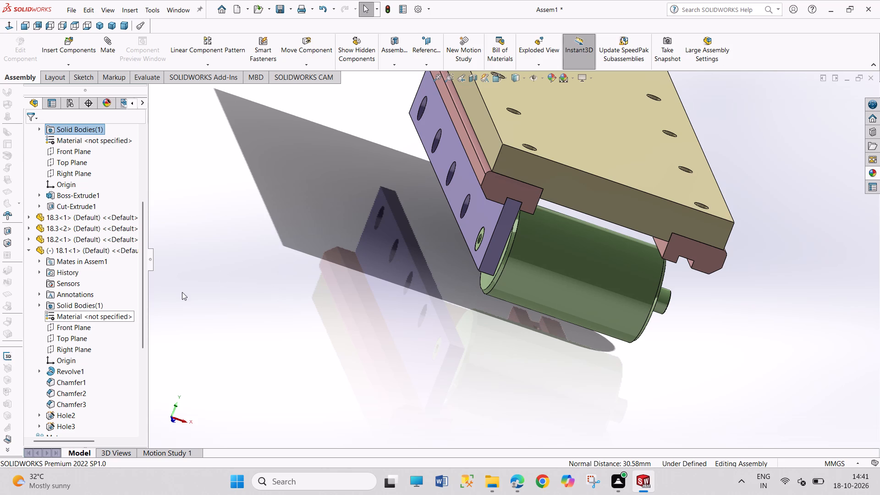
left_click(77, 336)
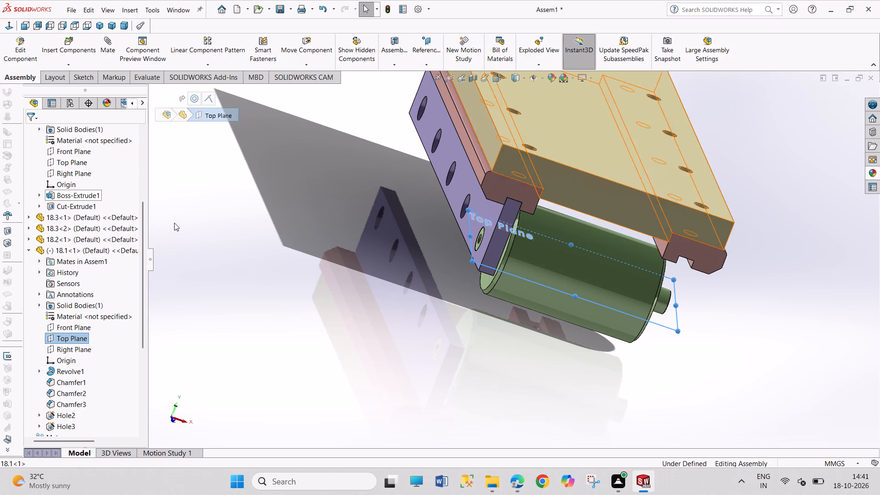
left_click(179, 242)
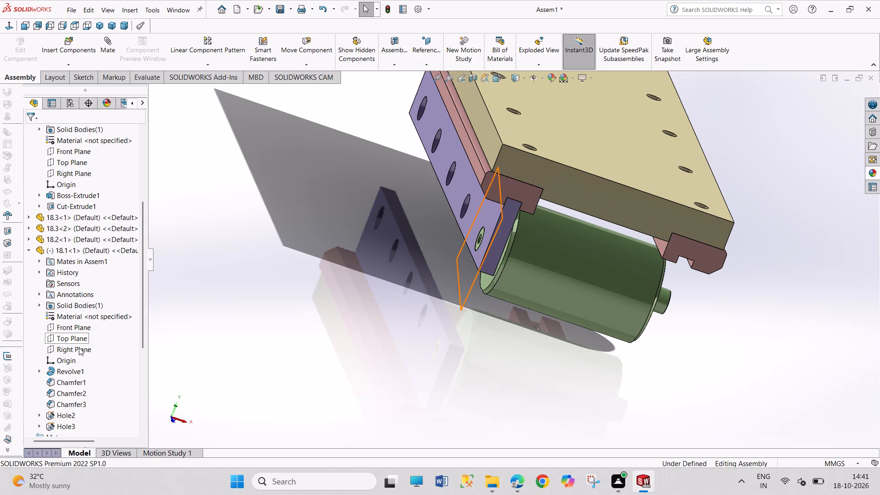
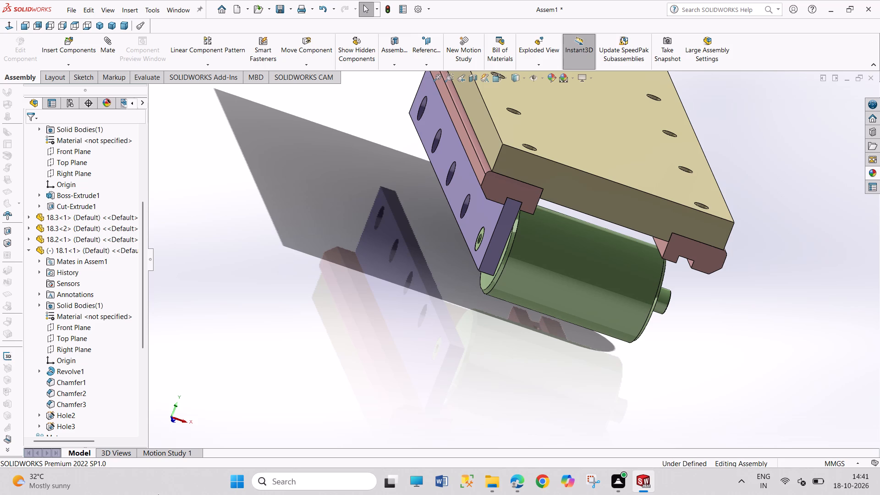
Add a 90-degree angle mate between the Front Plane of roller 18.1 and the Front Plane of part 18.4.
left_click(81, 325)
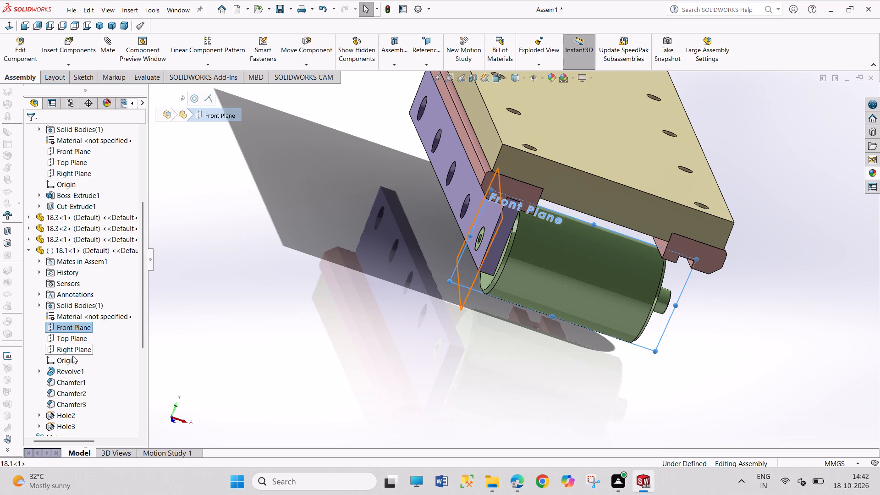
left_click(79, 155, "ctrl")
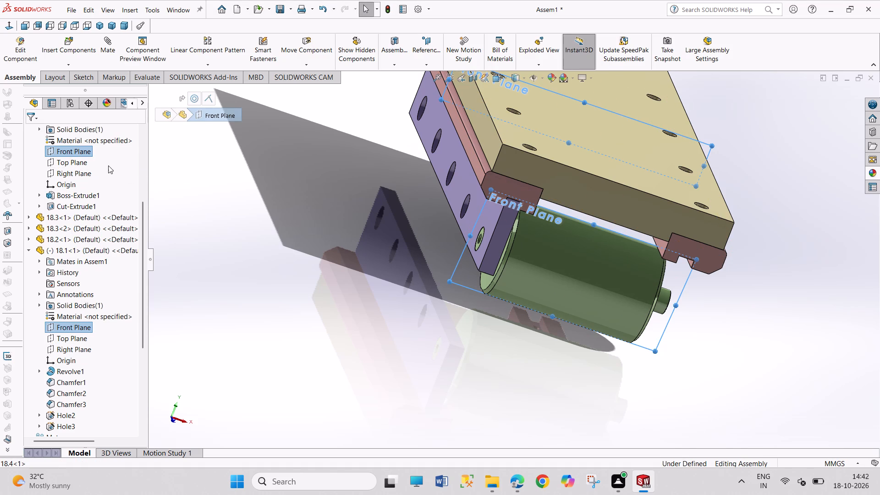
left_click(245, 236)
left_click(77, 328)
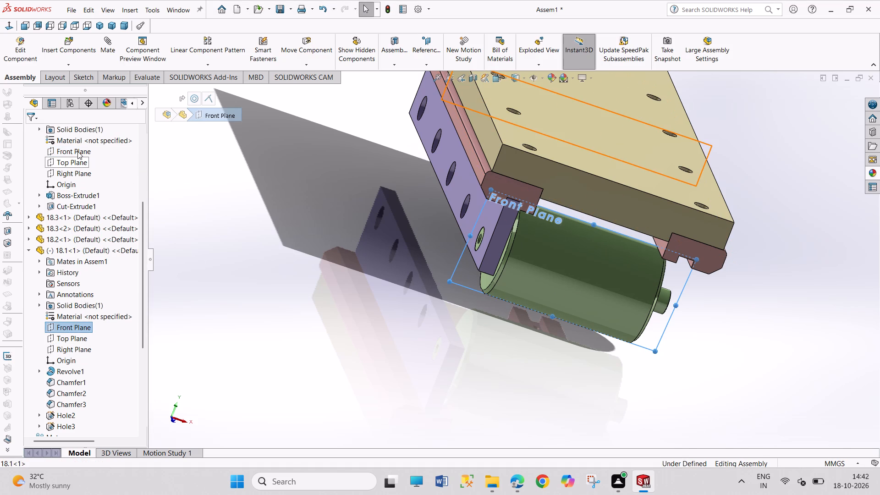
left_click(77, 151, "ctrl")
left_click(167, 158)
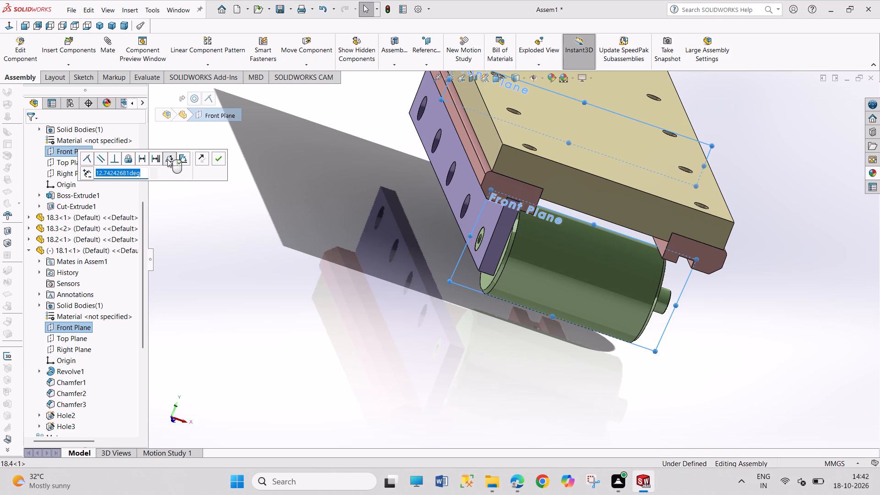
type("90")
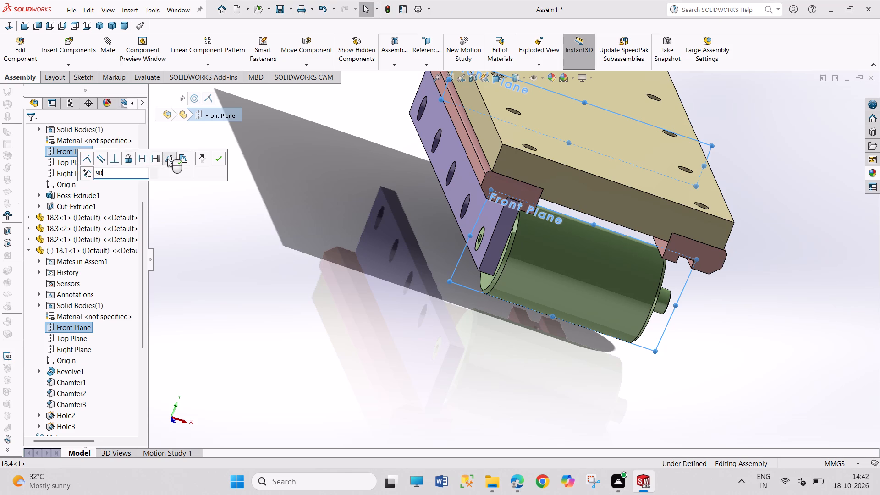
key("Return")
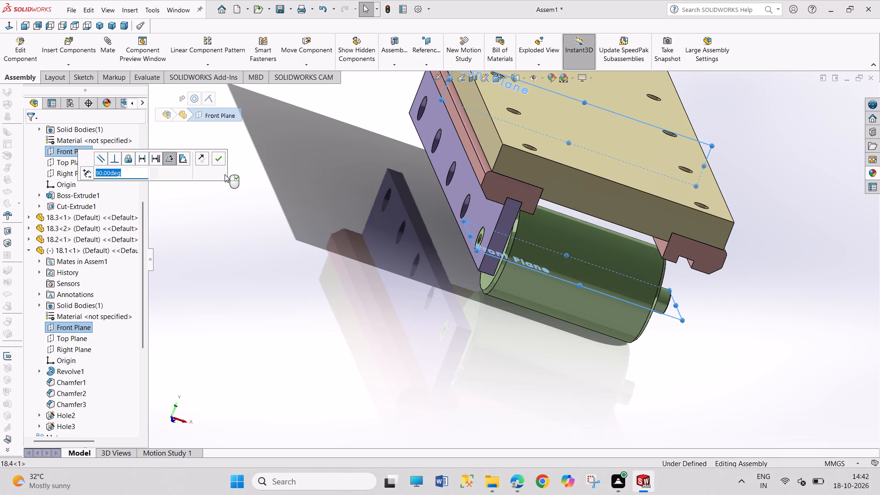
left_click(219, 158)
left_click_drag(277, 236, 344, 342)
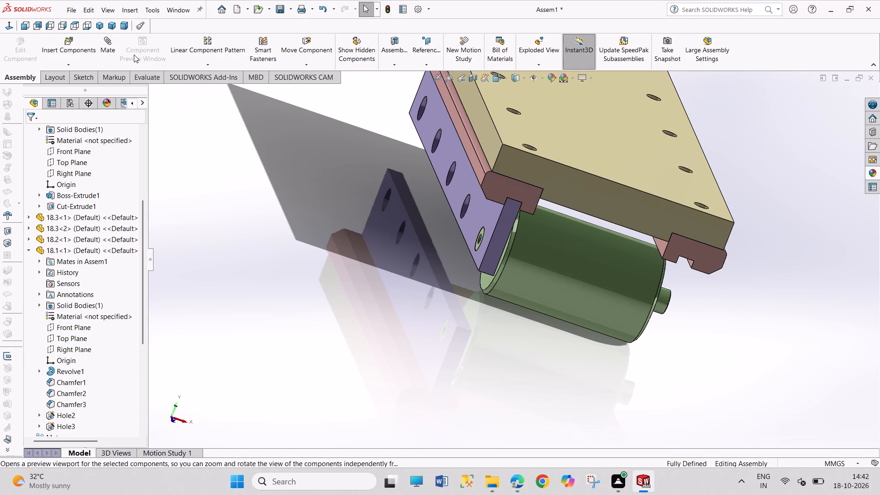
Mirror component 18.2 about the assembly's Right Plane.
left_click(223, 62)
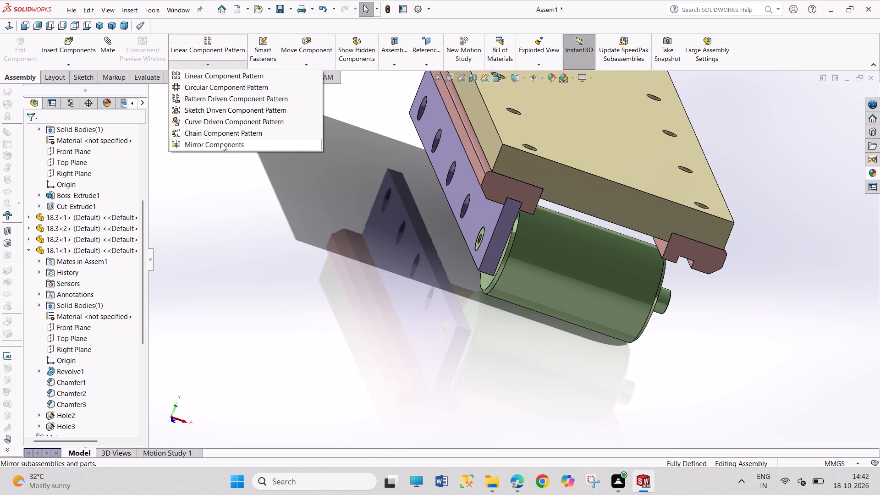
left_click(222, 143)
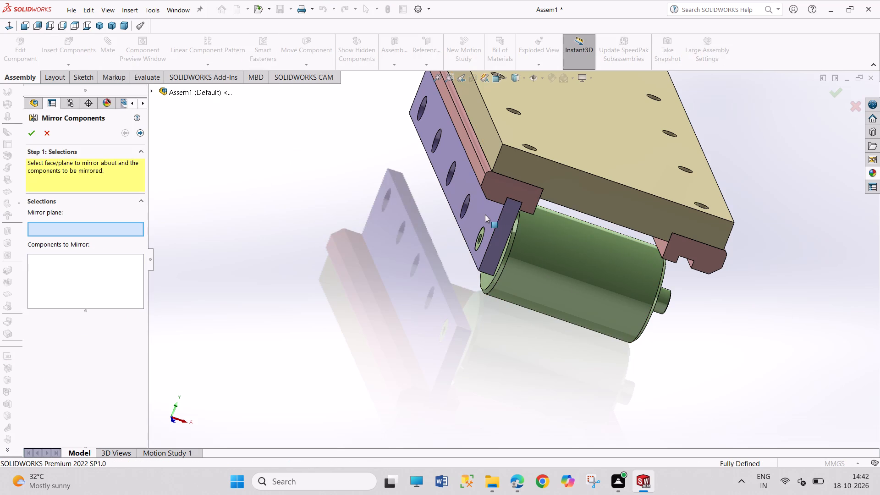
left_click(485, 214)
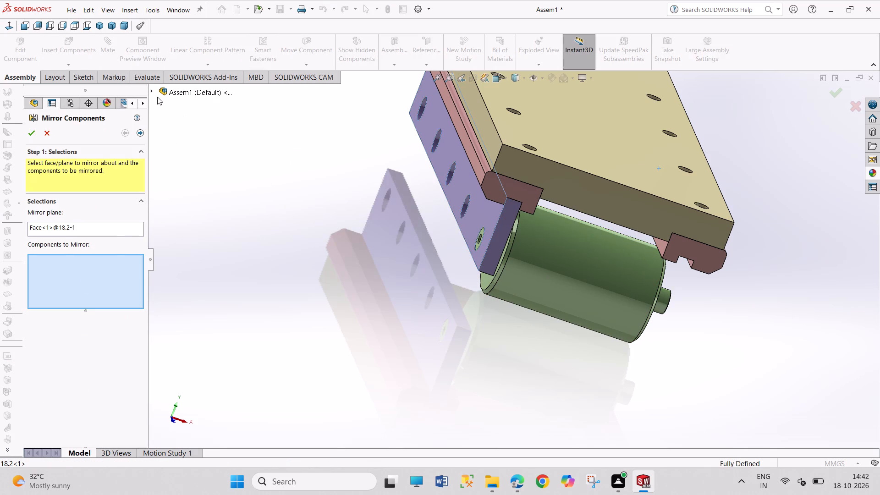
right_click(93, 234)
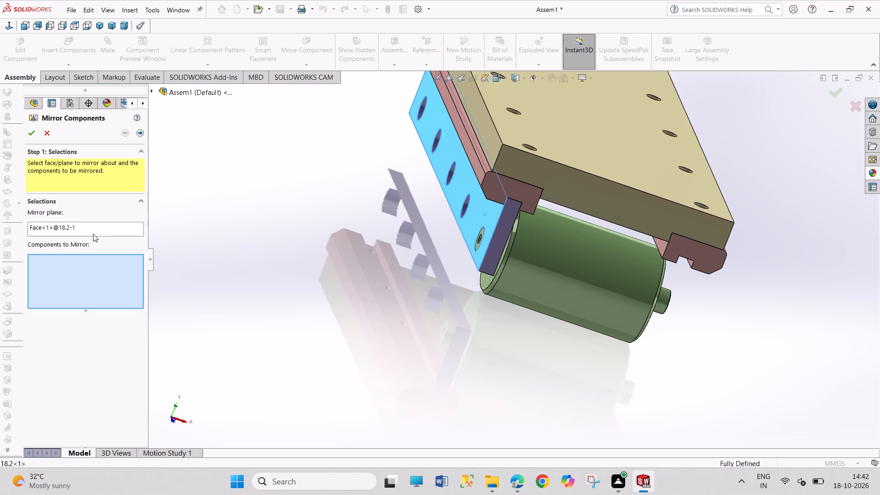
right_click(97, 228)
left_click(115, 239)
left_click(105, 274)
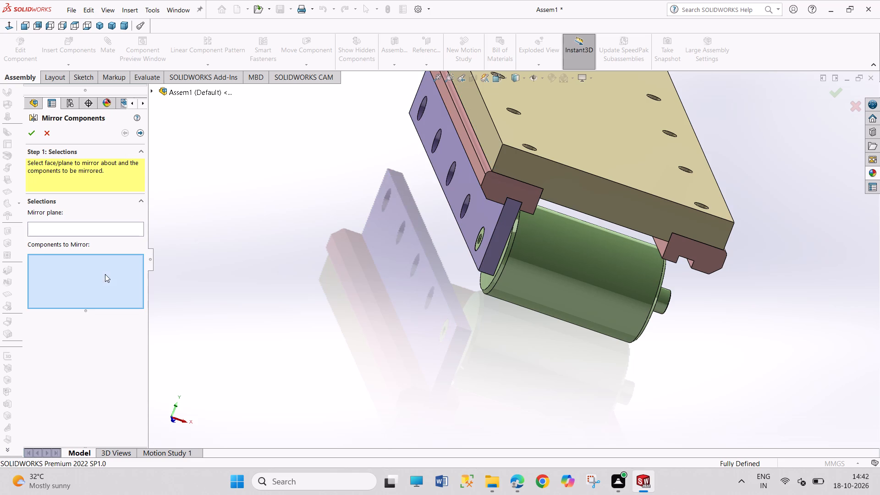
left_click(492, 226)
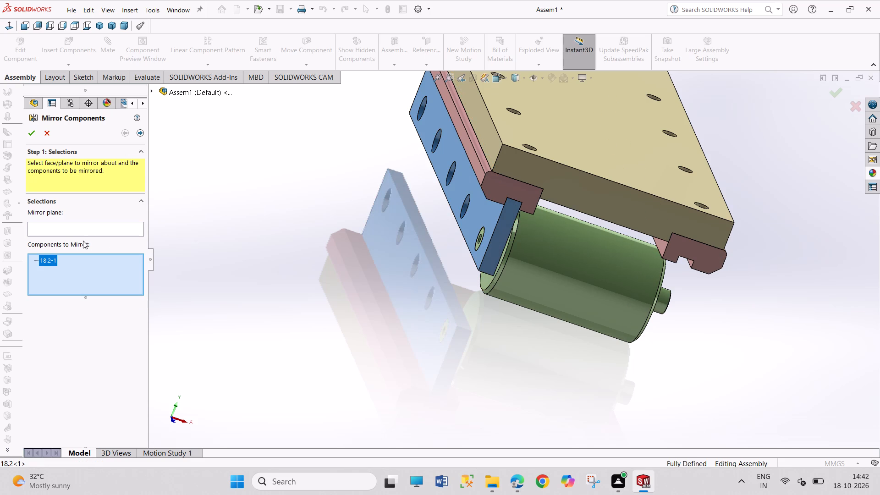
left_click(69, 225)
left_click(152, 90)
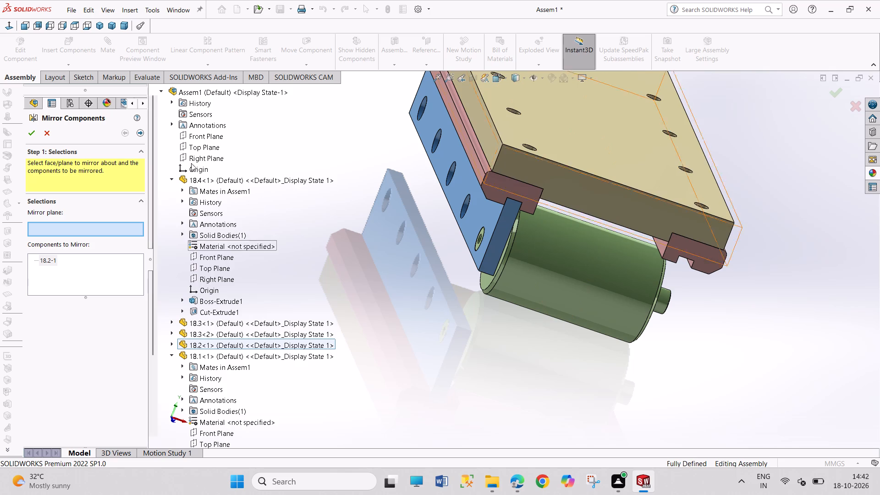
left_click(205, 157)
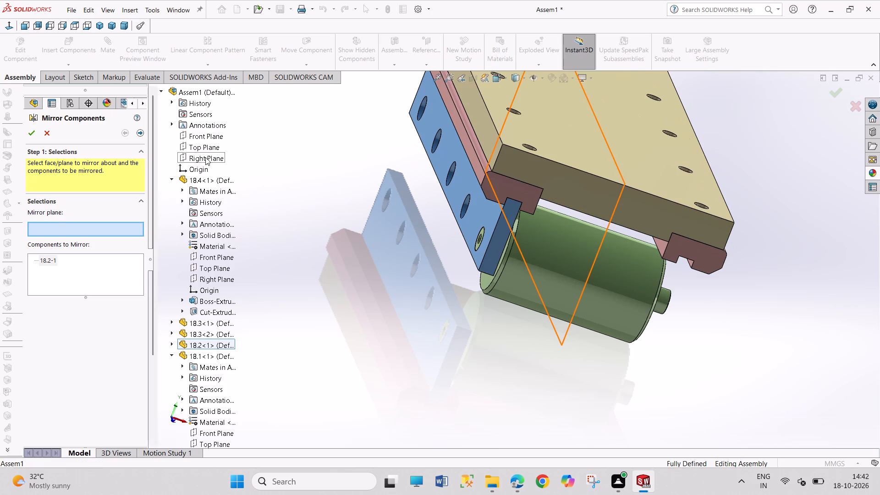
left_click(35, 135)
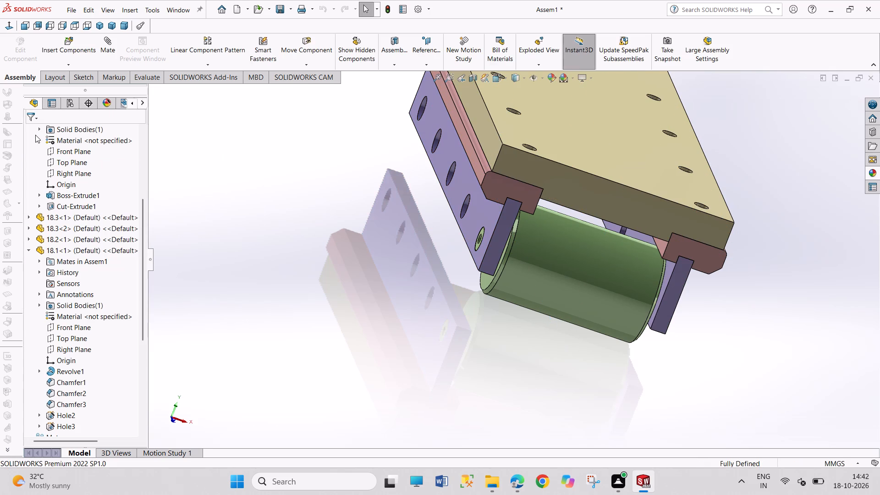
Collapse roller 18.1 and the Mates folder in the design tree, and clear the selection.
left_click(30, 251)
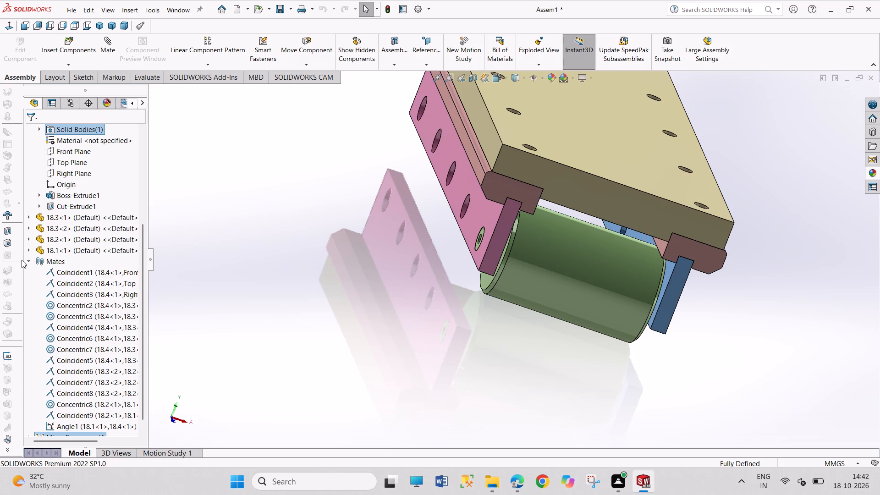
left_click(26, 261)
left_click(31, 261)
left_click_drag(319, 363, 359, 423)
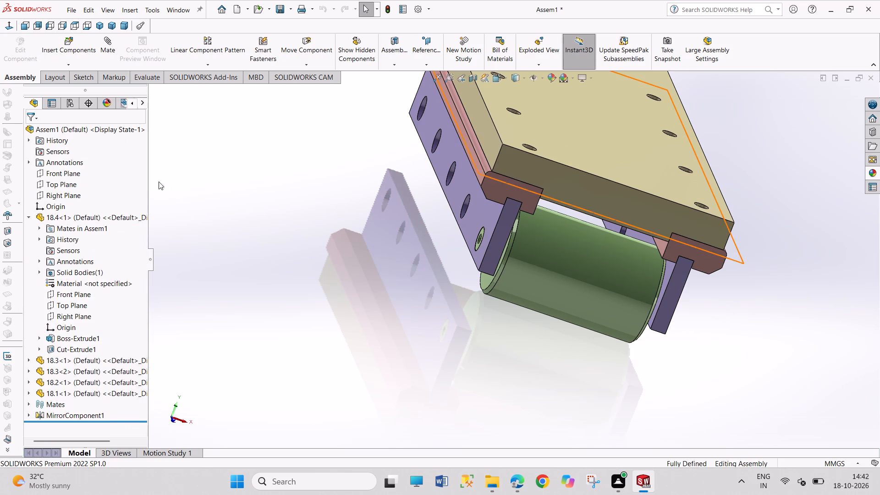
Set up a linear component pattern of roller 18.1 along part 18.4's long top edge with 5 instances.
left_click(223, 50)
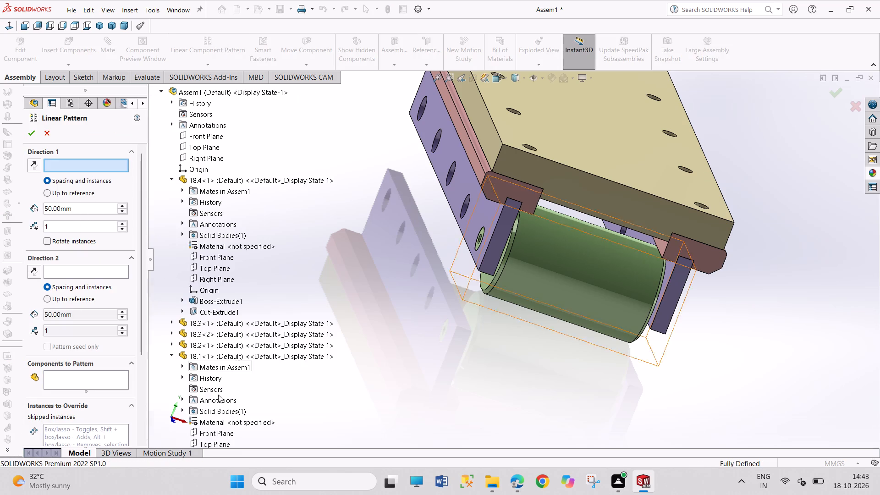
left_click(207, 358)
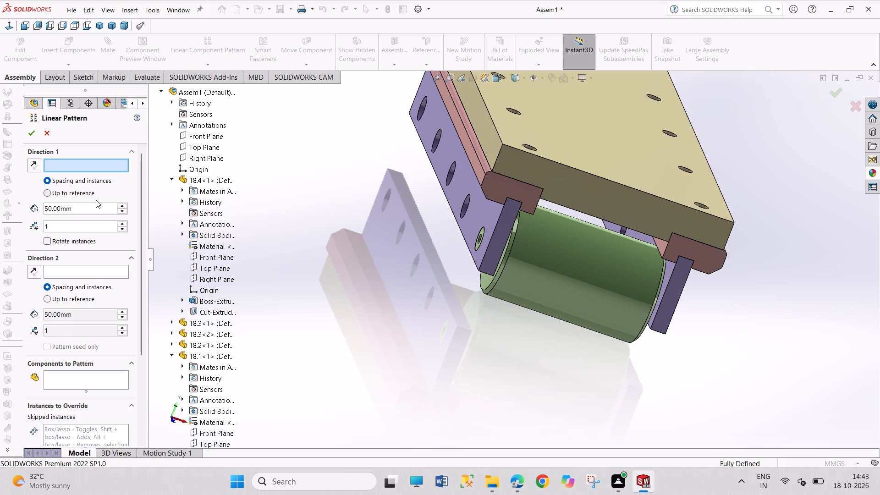
left_click(87, 371)
left_click(98, 377)
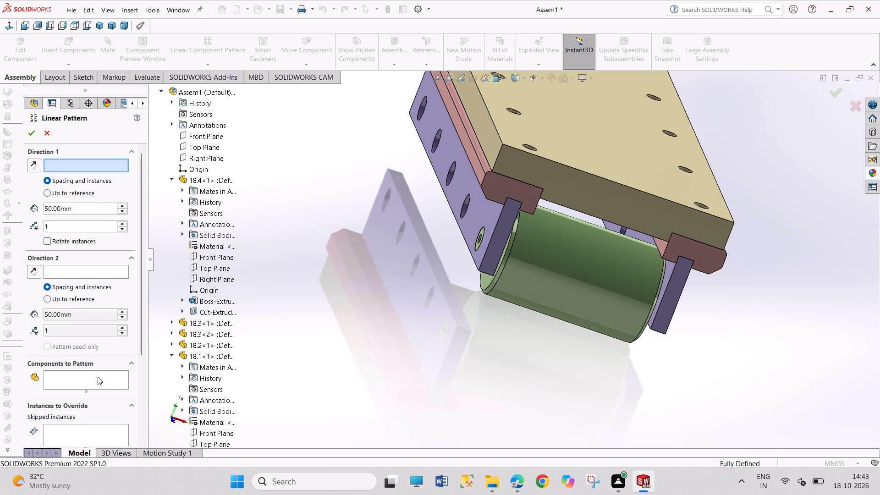
left_click(225, 355)
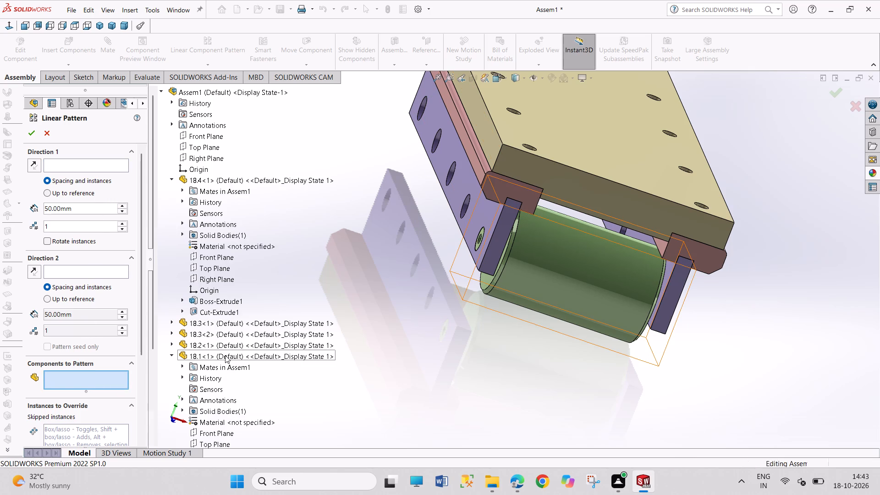
left_click(73, 163)
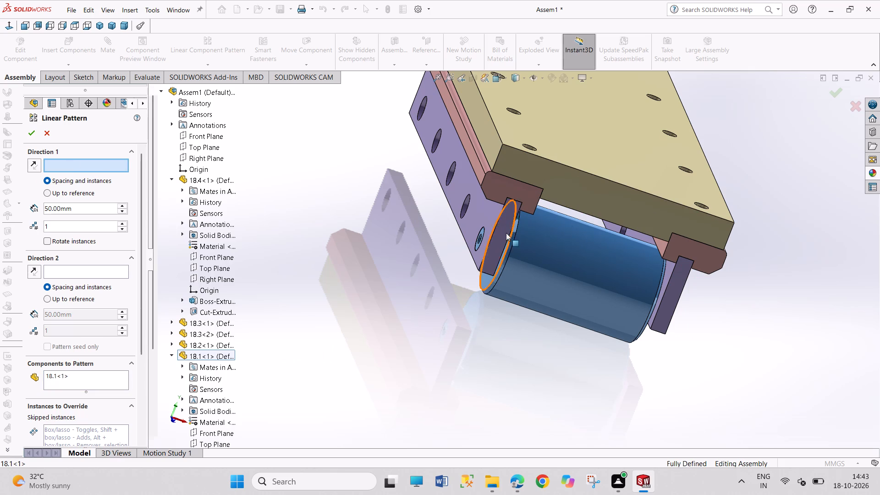
left_click(496, 132)
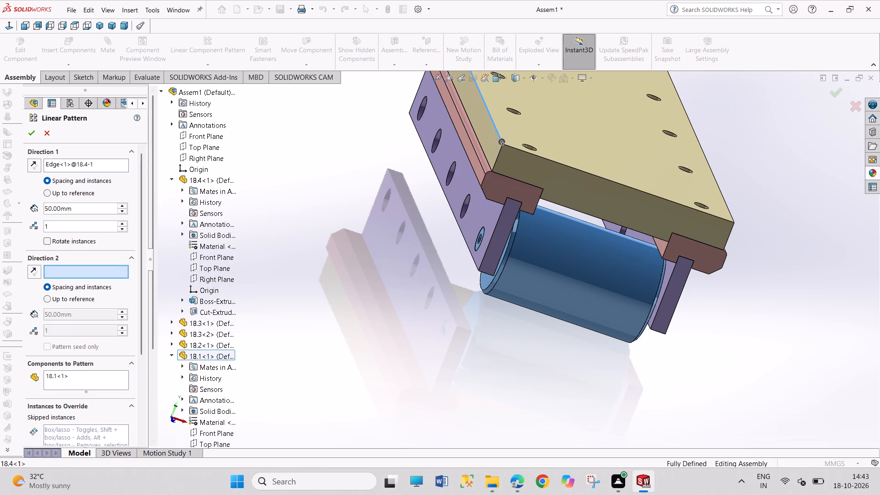
double_click(93, 231)
key("5")
key("Return")
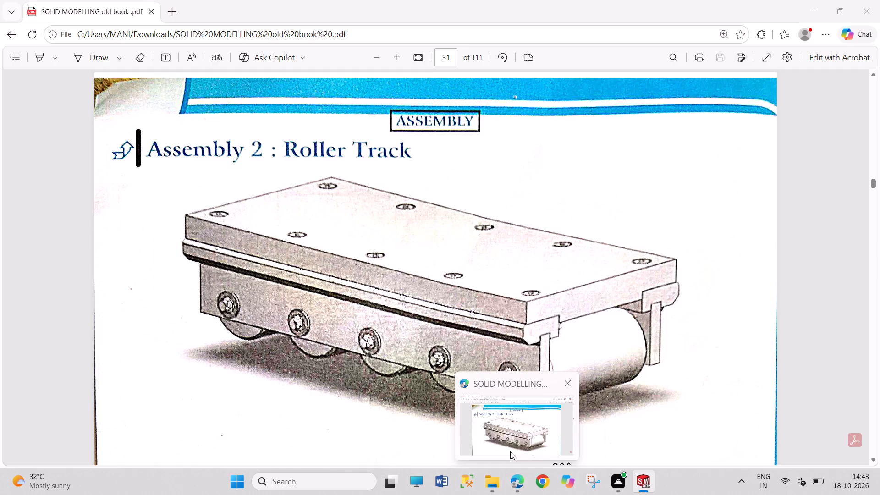
Check the hole spacing in the Roller Track PDF in Edge, and set the roller pattern spacing to 132.5 mm in SolidWorks.
left_click(510, 451)
scroll(498, 402, "down", 13)
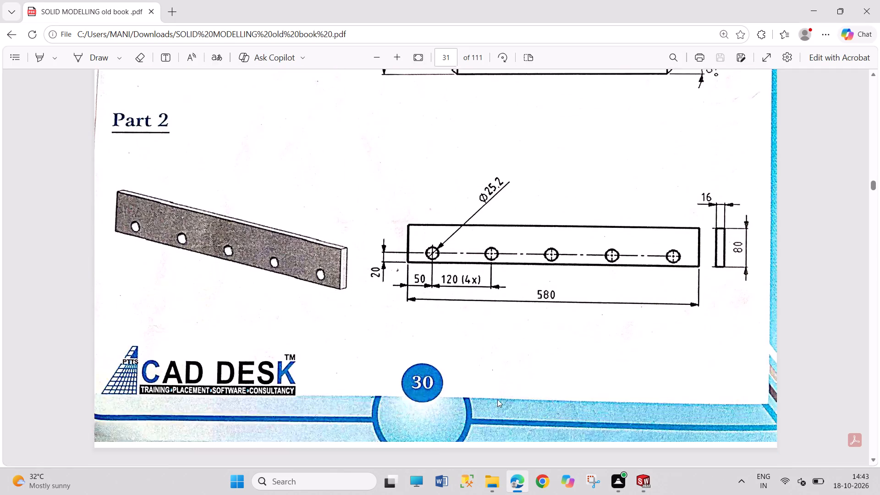
scroll(497, 399, "down", 5)
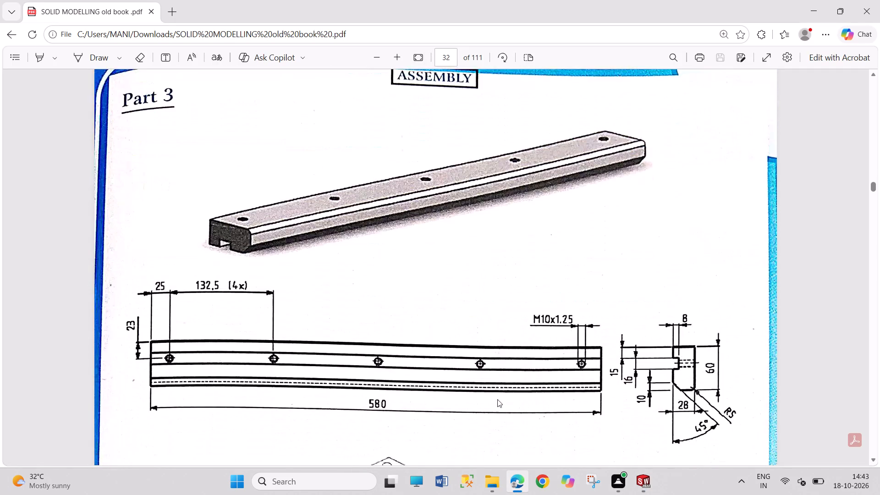
left_click(645, 476)
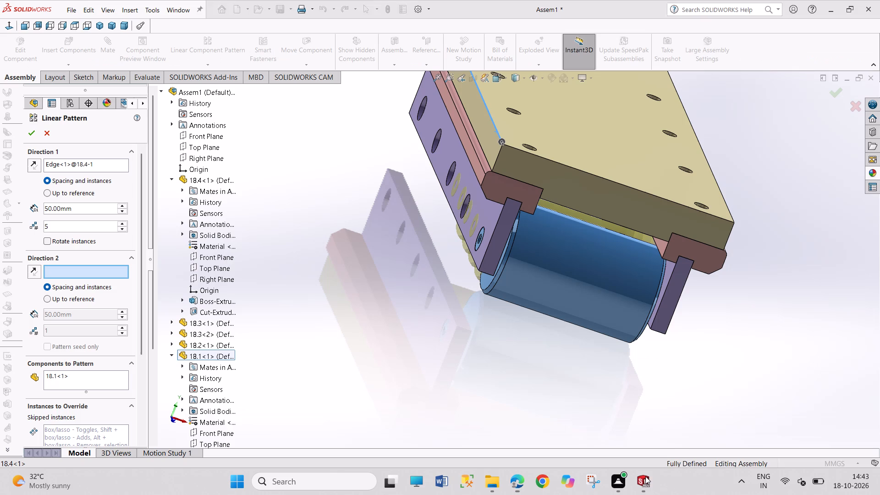
double_click(77, 211)
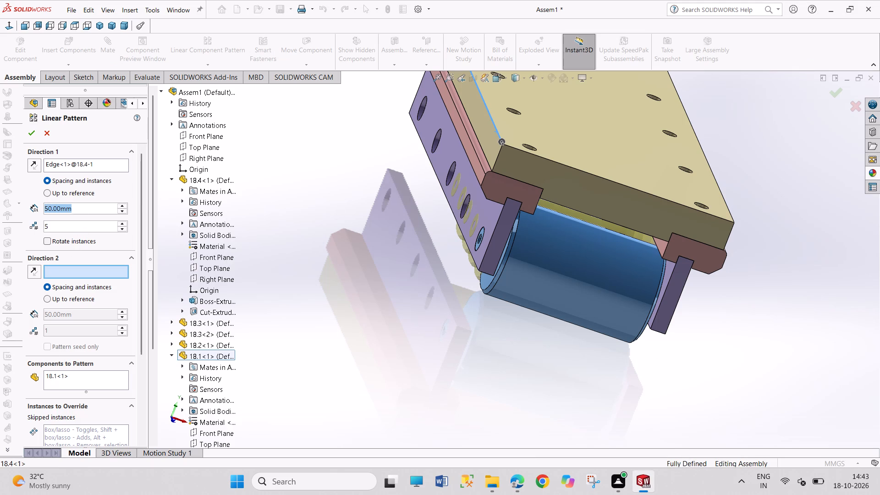
type("132.5")
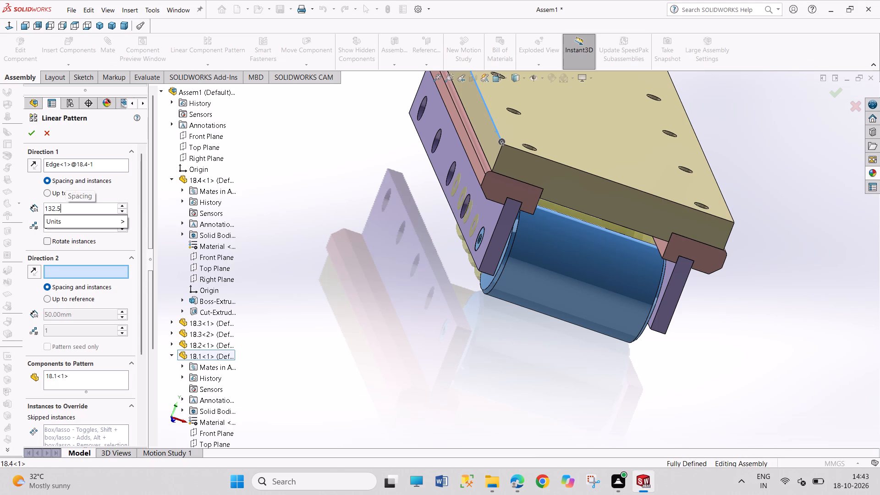
key("Return")
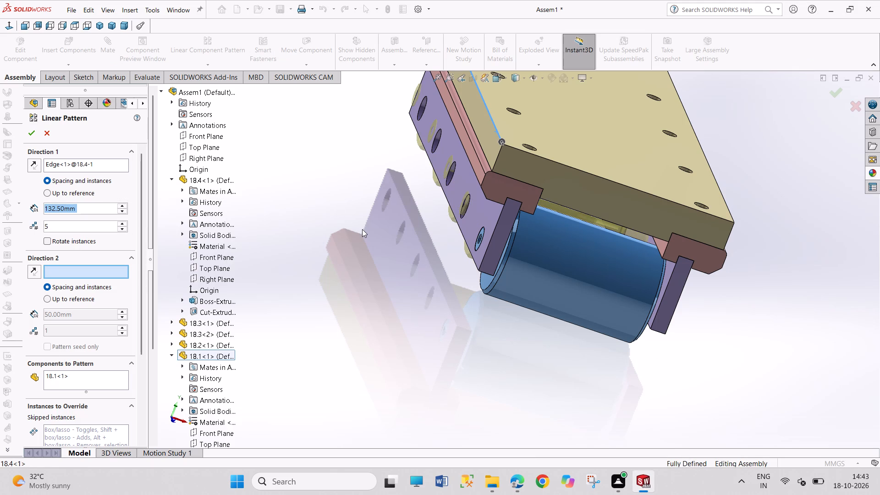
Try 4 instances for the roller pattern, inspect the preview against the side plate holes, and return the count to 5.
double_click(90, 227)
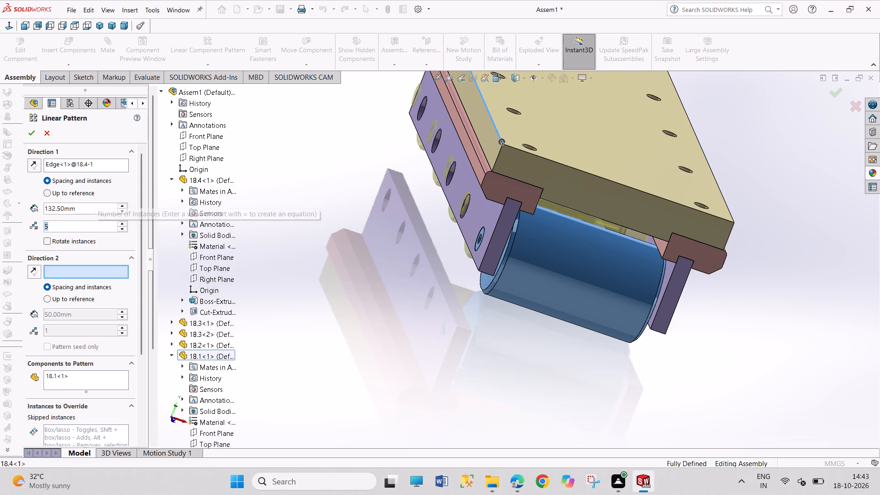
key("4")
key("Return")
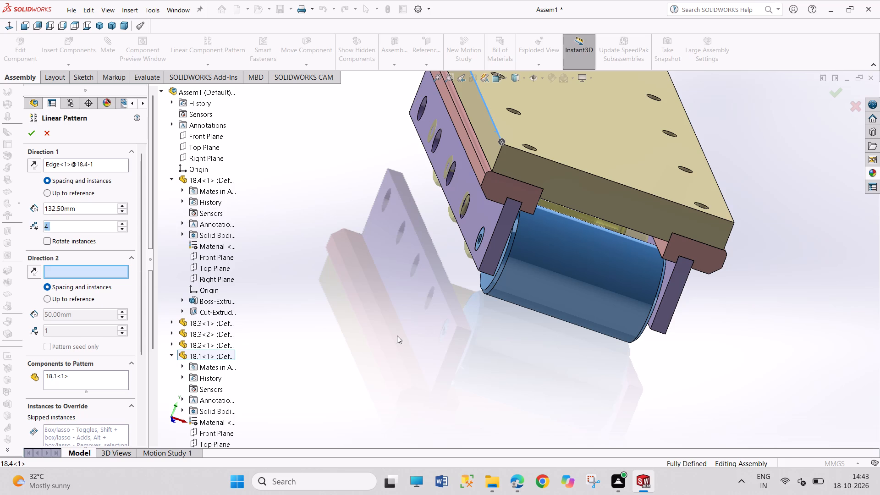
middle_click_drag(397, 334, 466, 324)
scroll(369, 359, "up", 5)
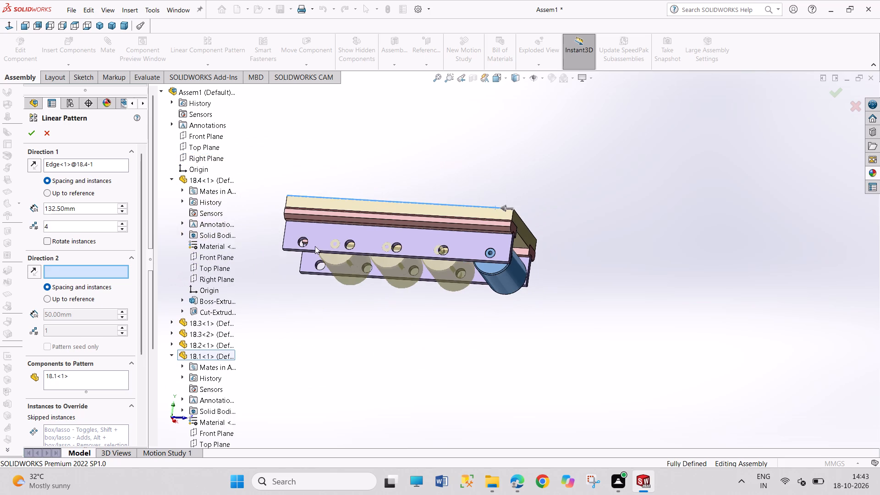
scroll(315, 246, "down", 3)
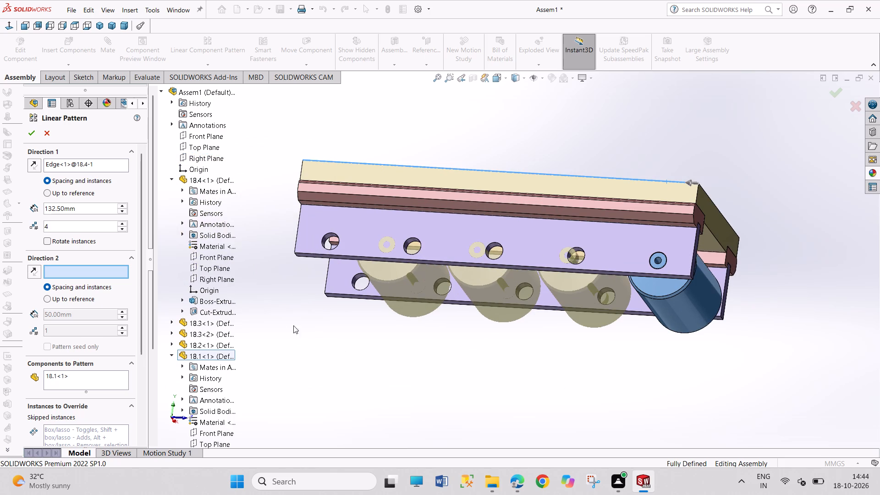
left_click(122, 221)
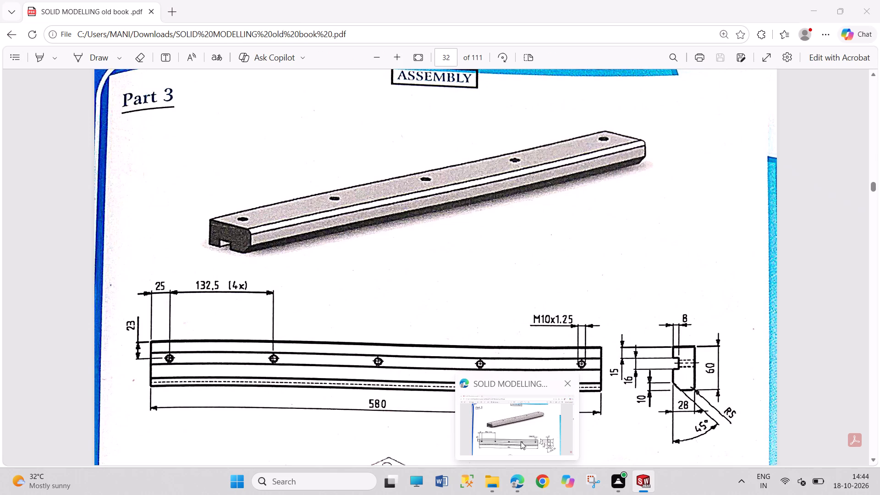
Check Part 2's hole spacing in the PDF in Edge, and finish the roller pattern in SolidWorks with 120 mm spacing and 5 instances.
left_click(521, 441)
scroll(510, 370, "up", 9)
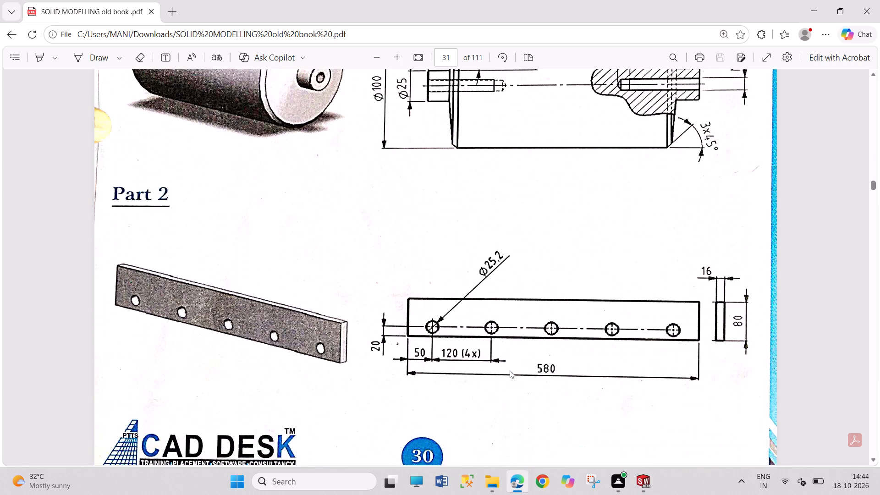
left_click(647, 477)
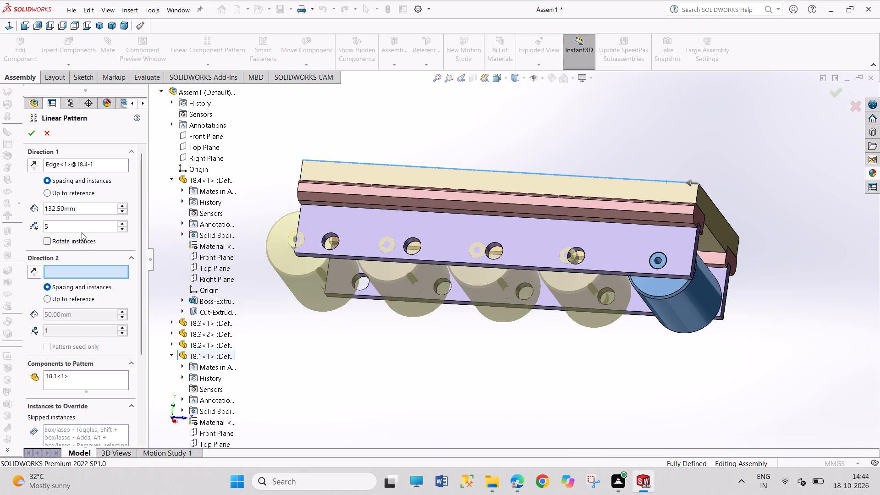
double_click(78, 227)
key("4")
key("Return")
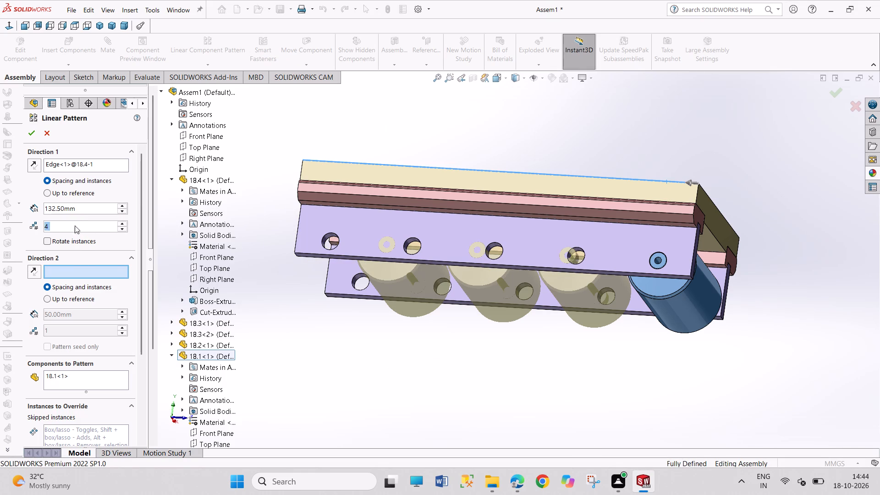
double_click(77, 209)
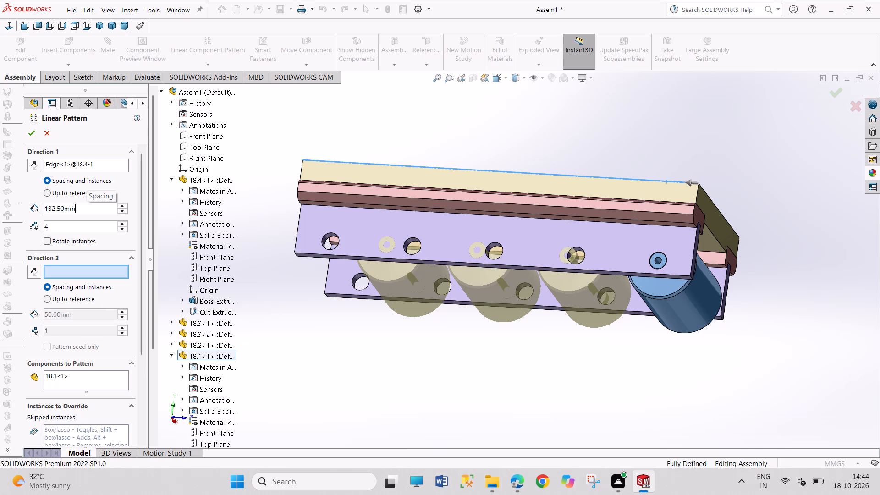
double_click(91, 211)
type("120")
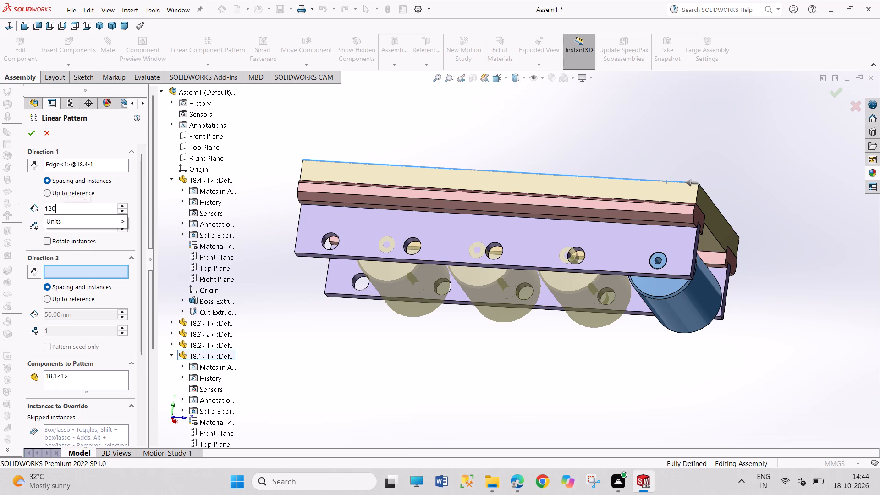
key("Return")
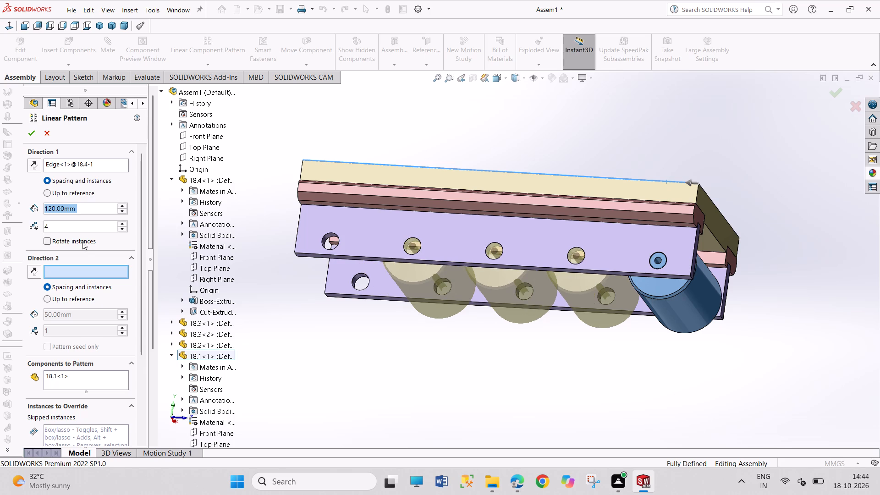
double_click(81, 231)
key("5")
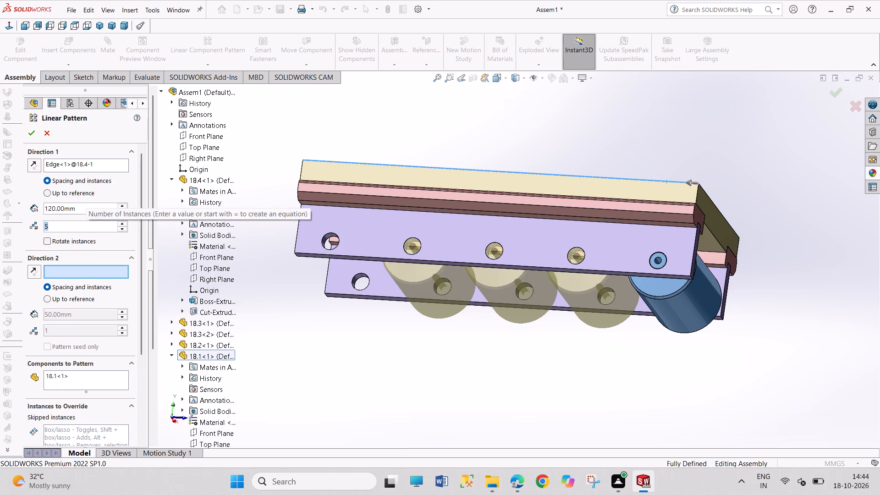
key("Return")
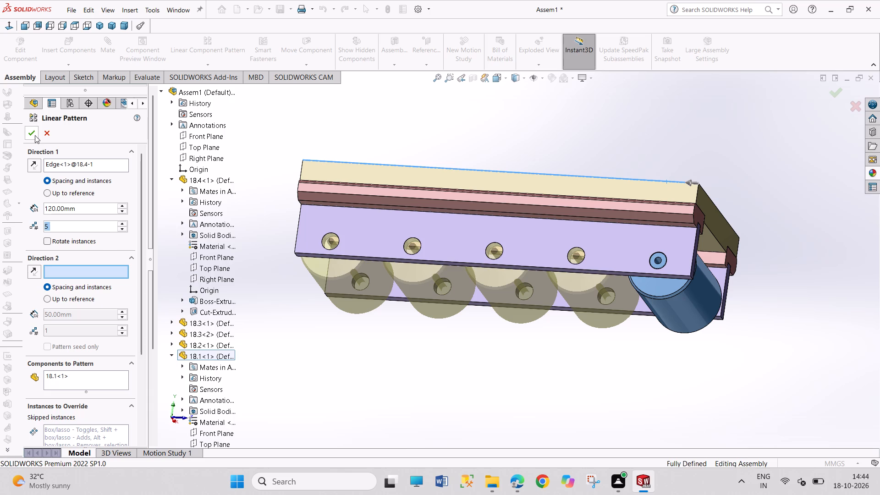
left_click(35, 135)
Collapse component 18.4 in the design tree, orient the assembly to the isometric view, and clear the selection.
left_click_drag(276, 357, 299, 404)
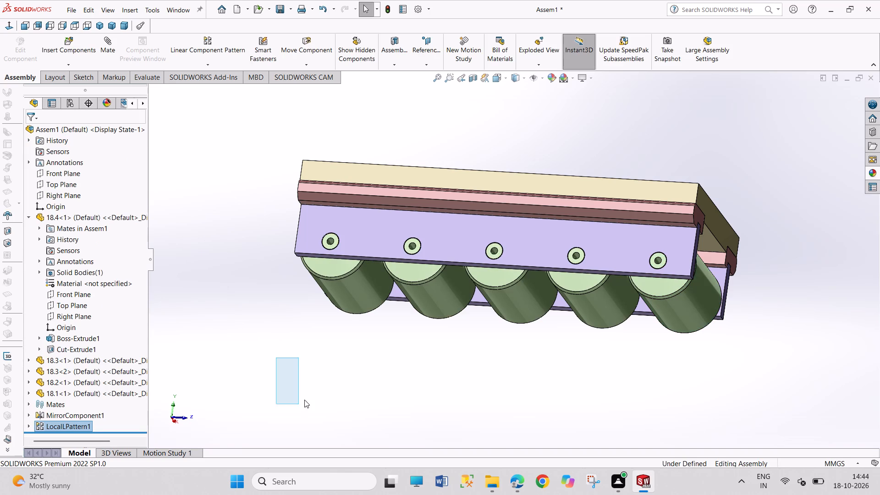
left_click(29, 219)
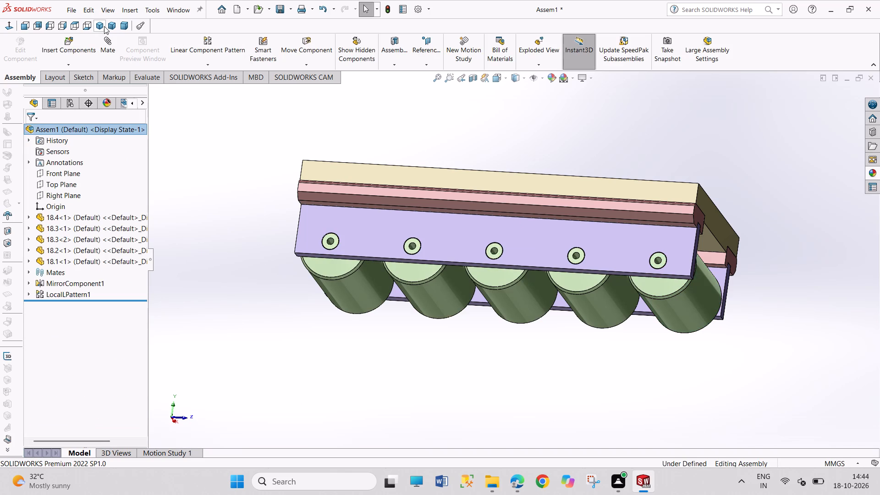
left_click(99, 23)
left_click_drag(628, 340, 644, 387)
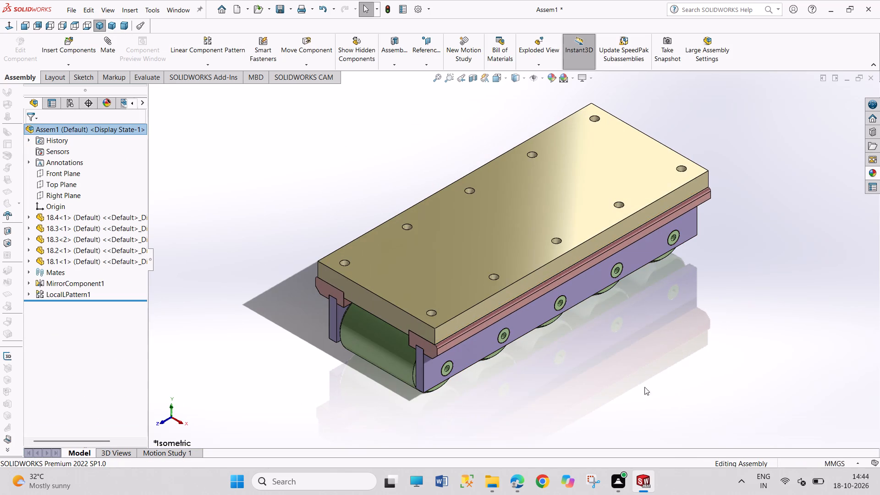
left_click_drag(644, 387, 645, 387)
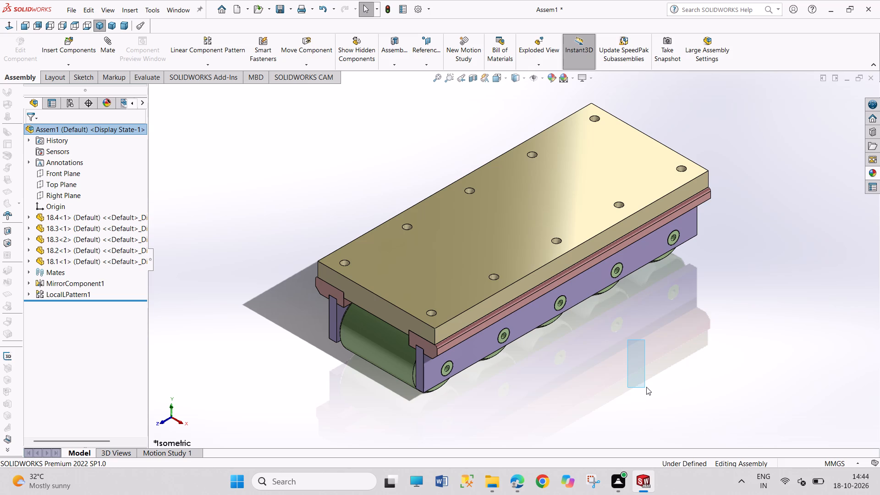
left_click(646, 387)
Save the assembly and all its modified parts, naming the assembly file 18 ROLLER TRACK.
key("ctrl+s")
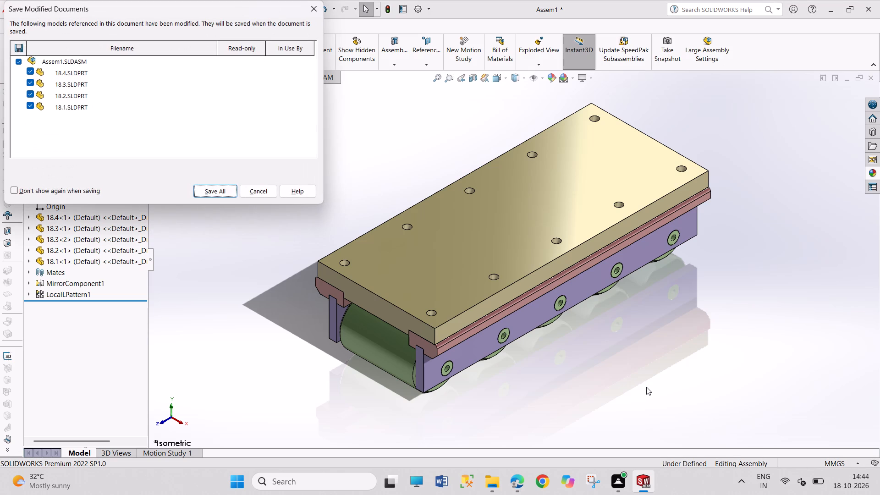
key("Return")
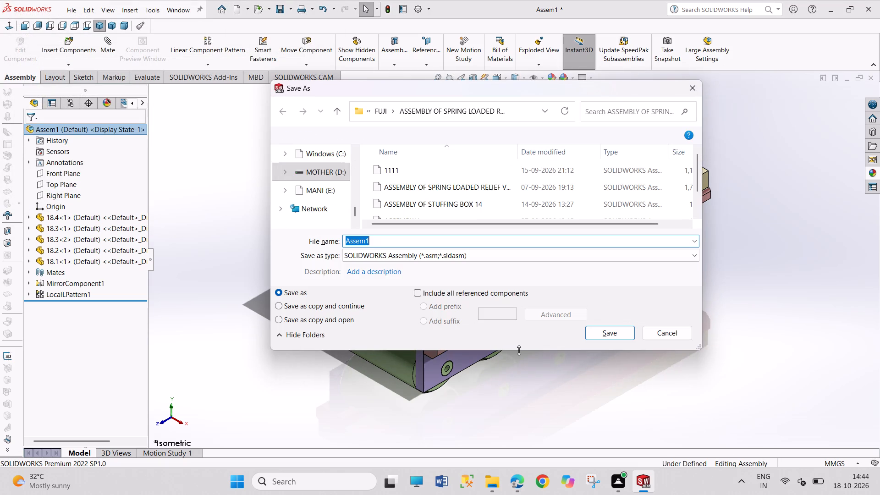
type("18")
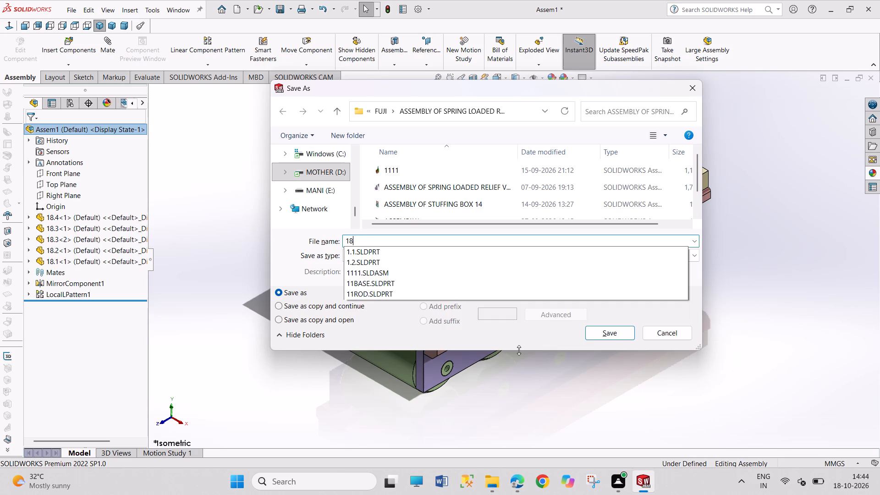
key("space")
type("R")
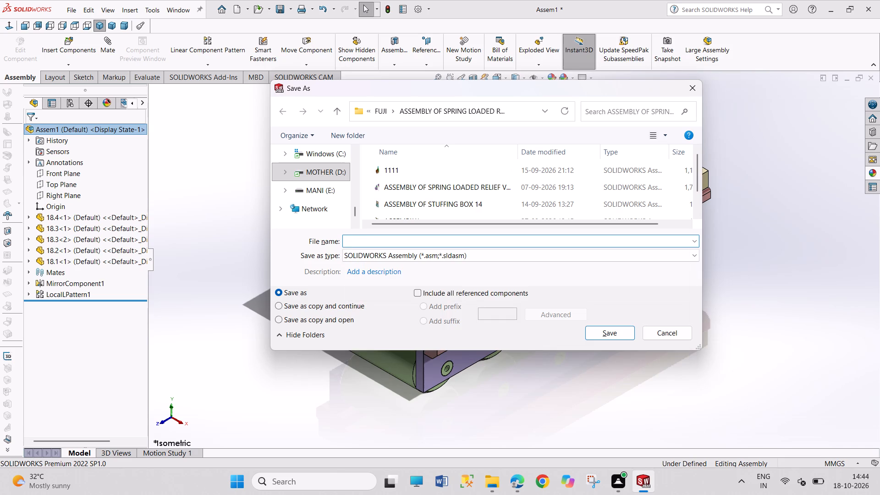
type("OLL")
type("ER TRAC")
key("k")
key("Return")
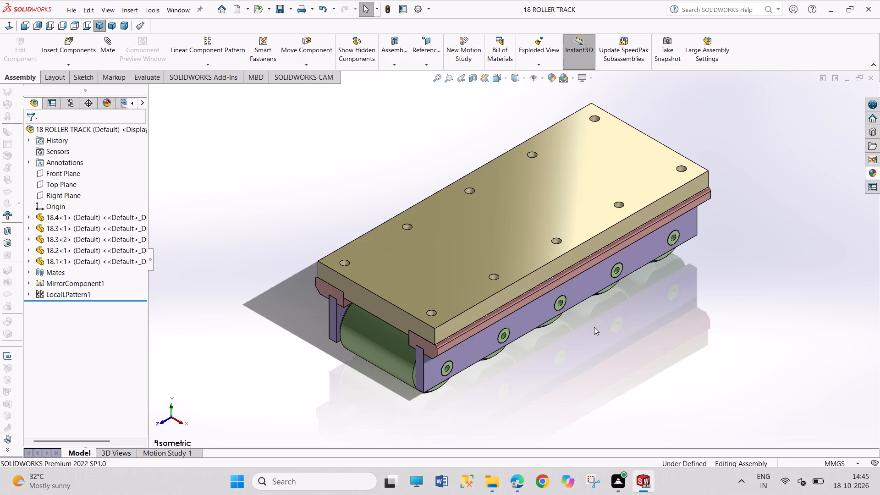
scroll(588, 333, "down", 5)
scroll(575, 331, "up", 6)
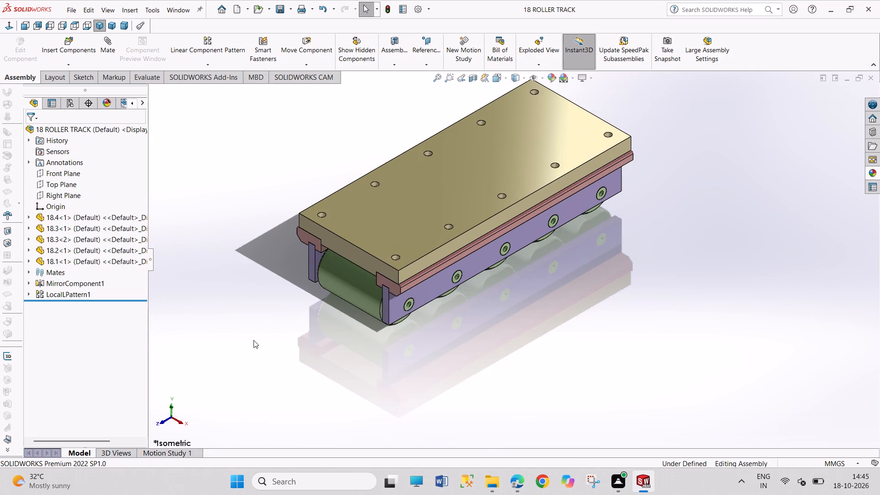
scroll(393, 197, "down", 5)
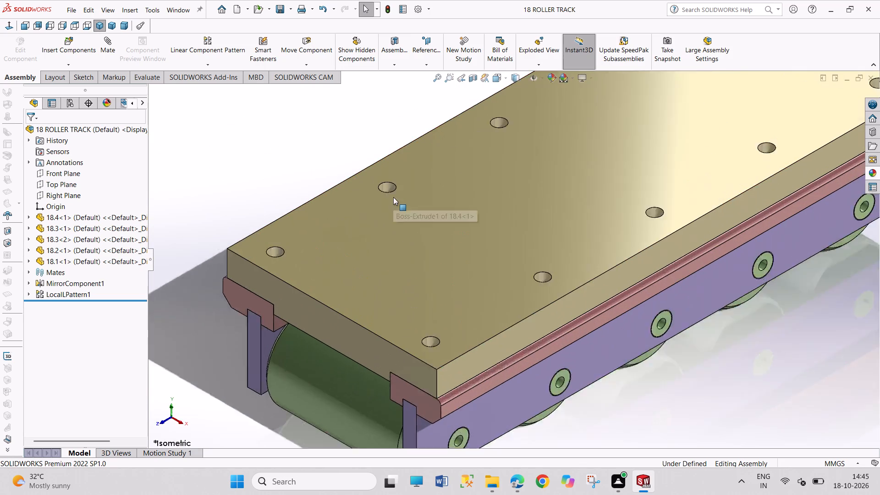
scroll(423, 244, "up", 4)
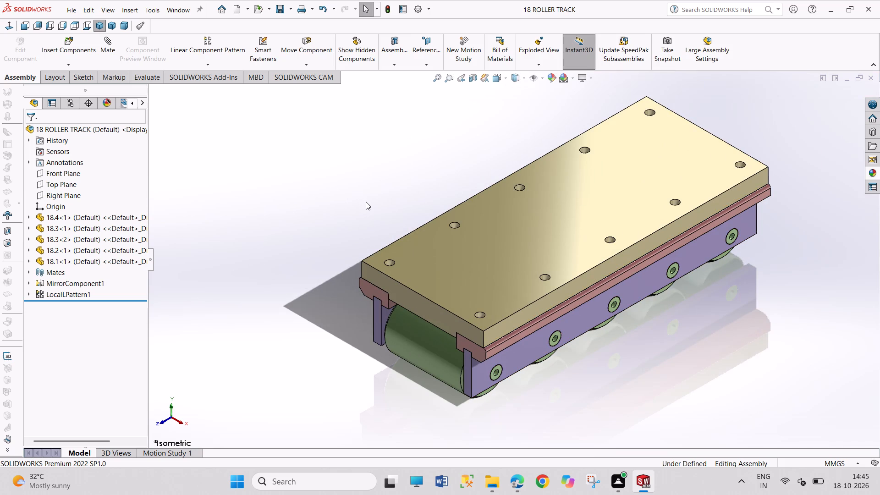
Create a new drawing with the A3 (ANSI) Landscape sheet format.
key("ctrl+n")
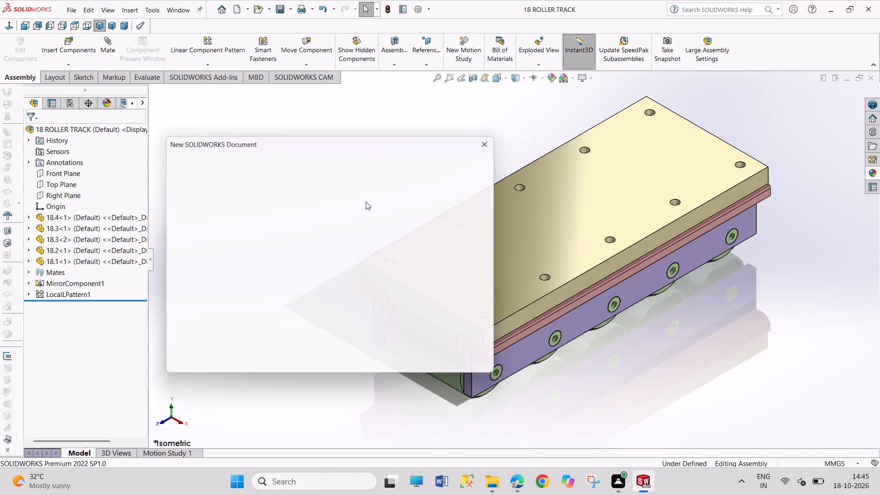
key("Right")
key("Return")
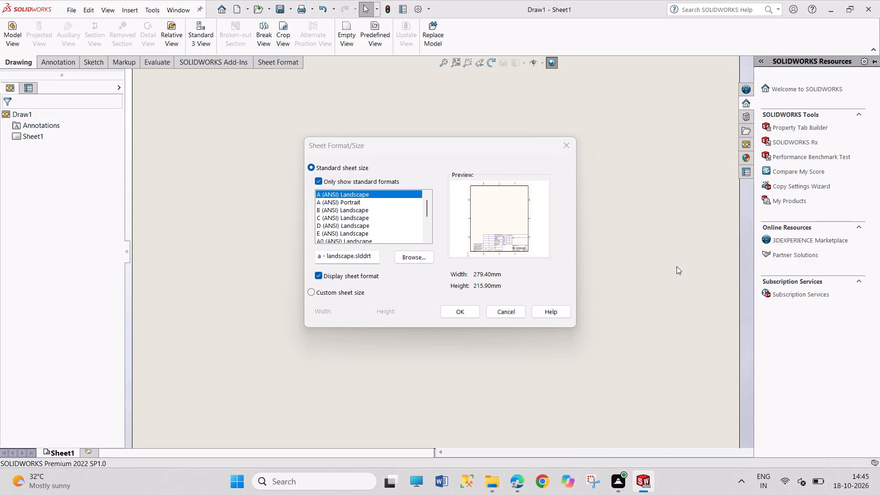
scroll(382, 234, "down", 5)
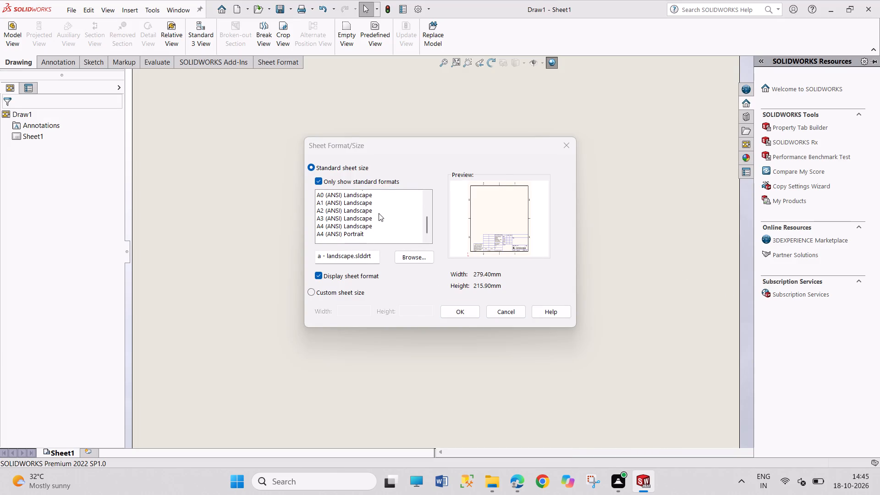
left_click(379, 213)
left_click(382, 222)
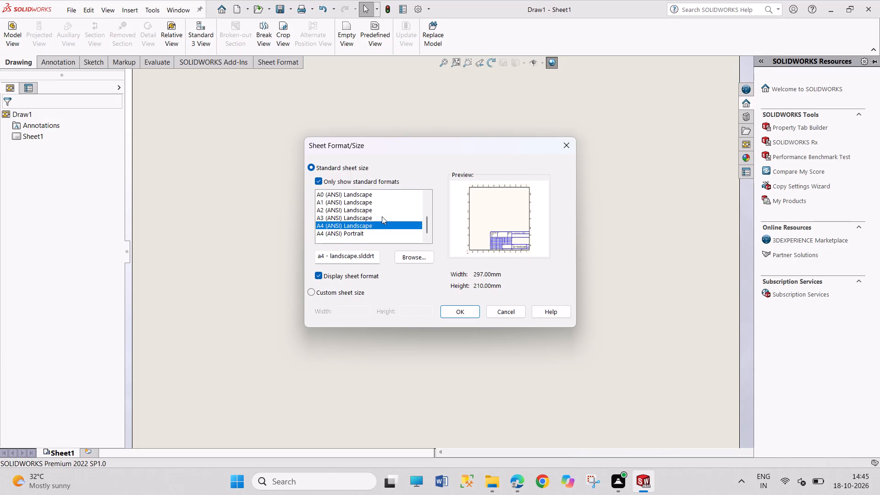
left_click(382, 216)
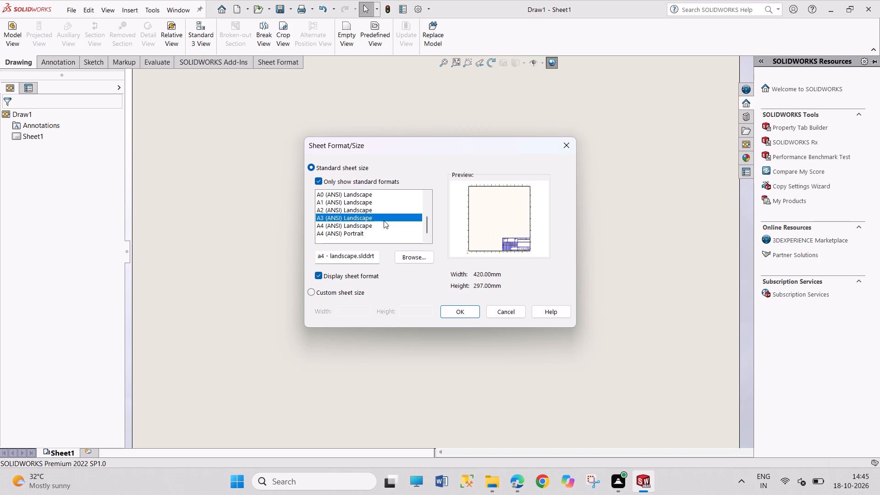
left_click(463, 309)
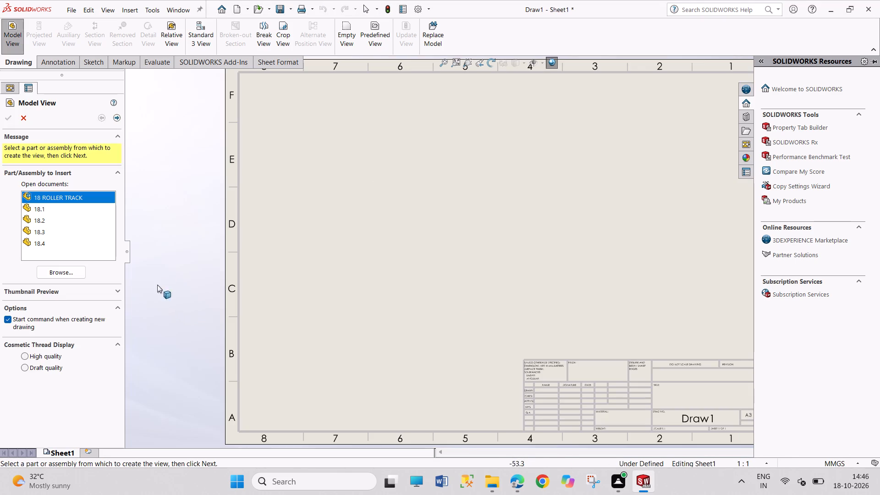
Start a model view of part 18.1 with its preview on and a custom scale of 1:2.
double_click(60, 207)
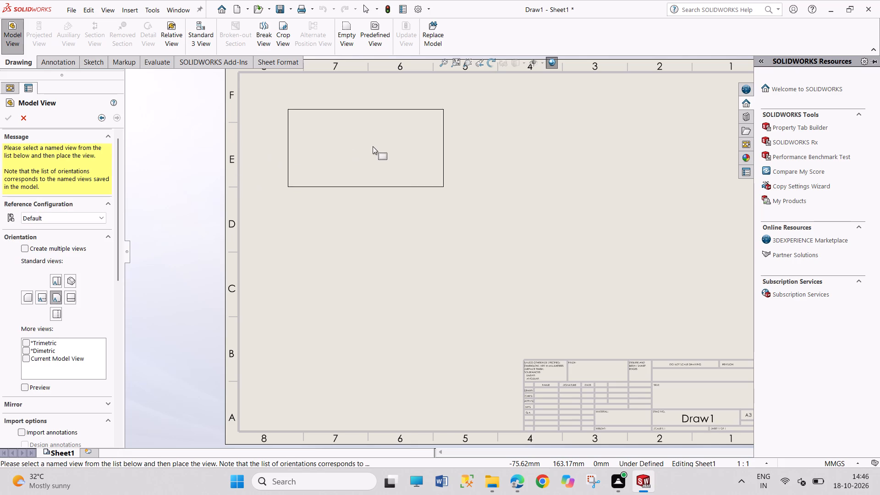
left_click(39, 389)
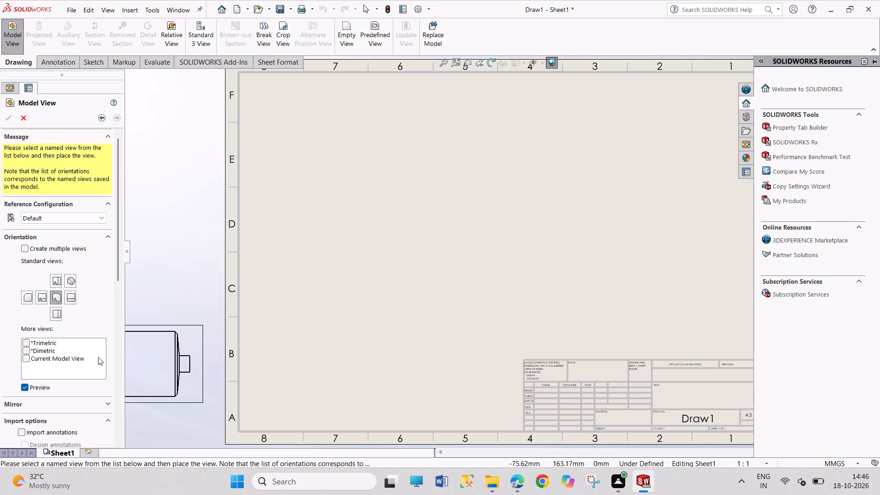
left_click_drag(117, 254, 126, 303)
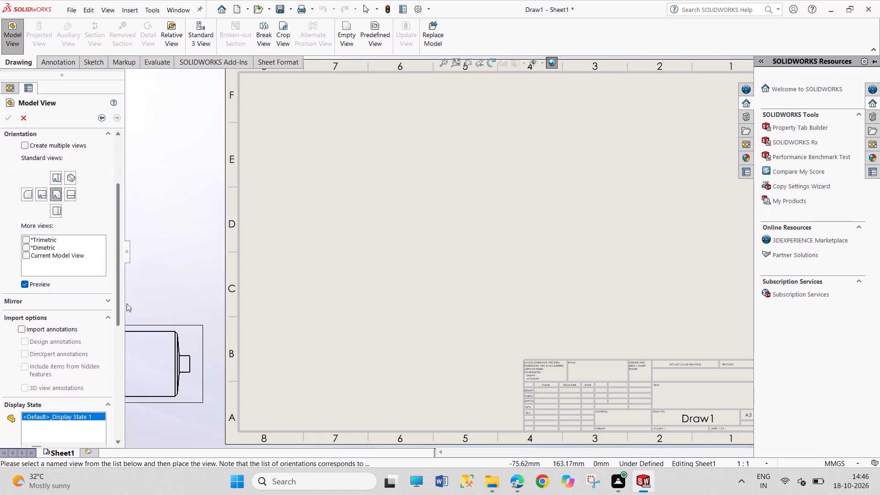
left_click_drag(126, 303, 146, 374)
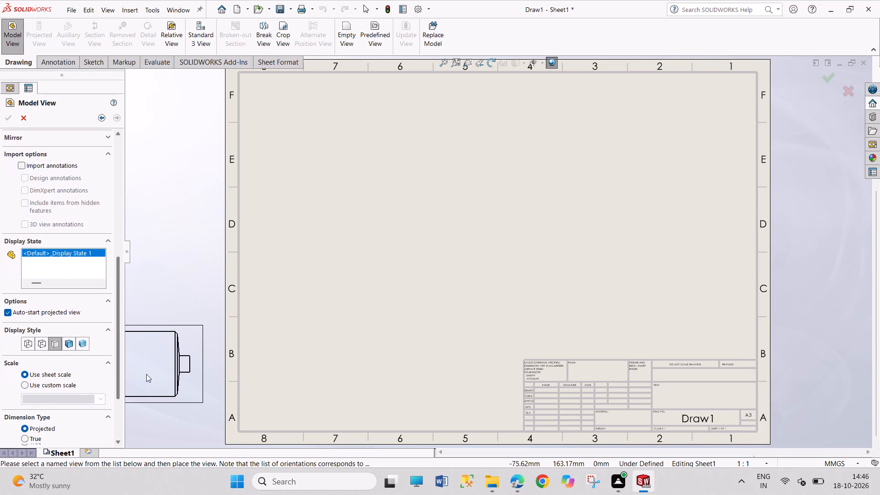
left_click_drag(146, 374, 157, 388)
left_click(73, 352)
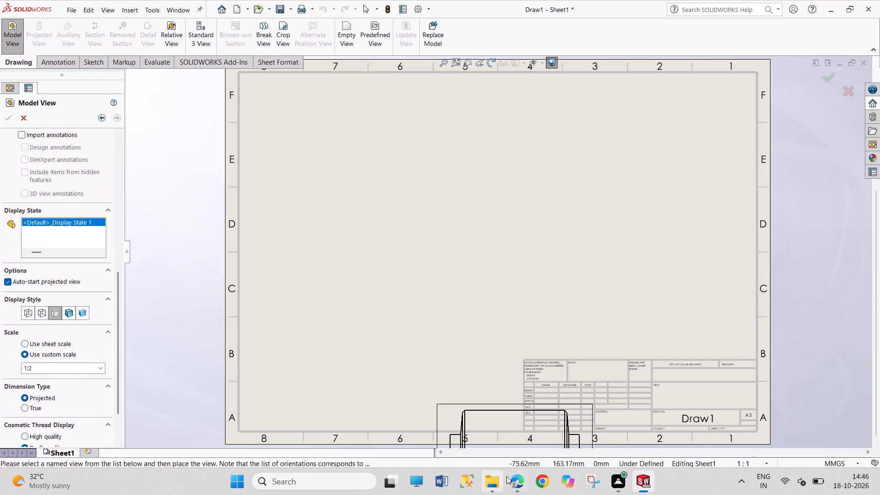
Check Part 1's drawing in the PDF in Edge, and place only the front view of 18.1 near the sheet's upper-left corner at 1:3 in SolidWorks.
left_click(516, 443)
scroll(506, 409, "up", 8)
scroll(506, 408, "down", 3)
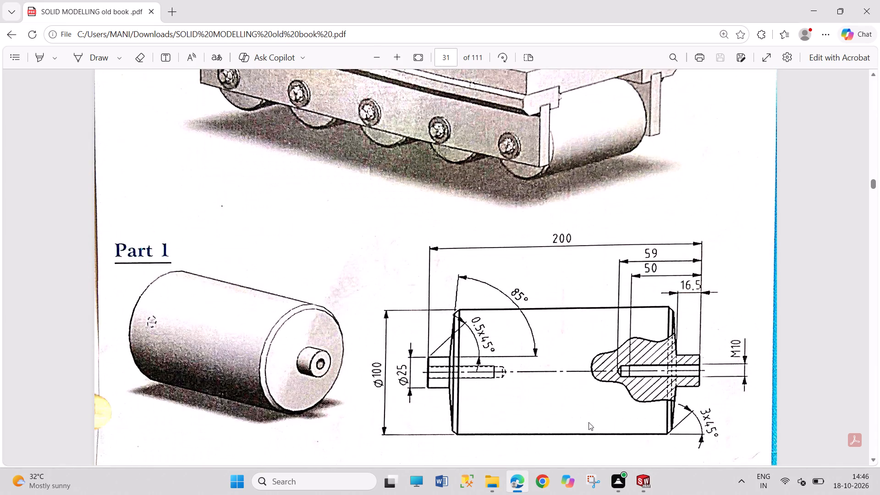
scroll(632, 405, "down", 1)
left_click(640, 482)
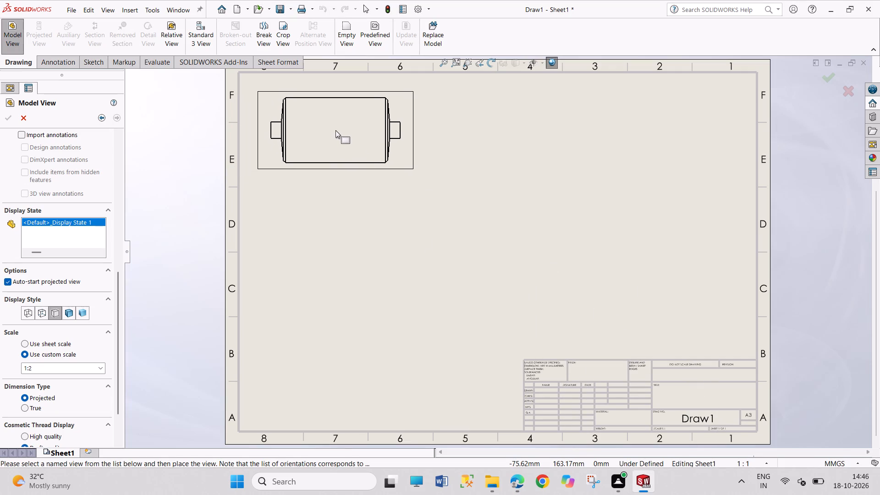
triple_click(69, 366)
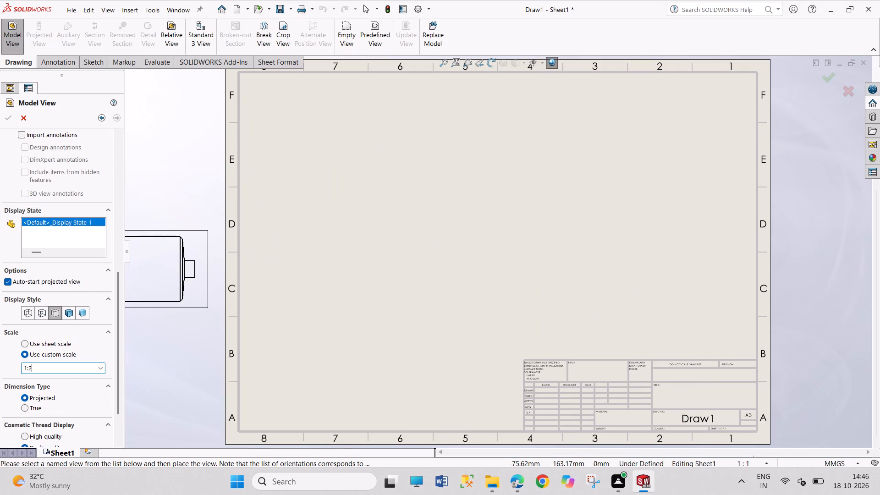
key("3")
key("Return")
left_click(74, 370)
key("BackSpace")
key("BackSpace")
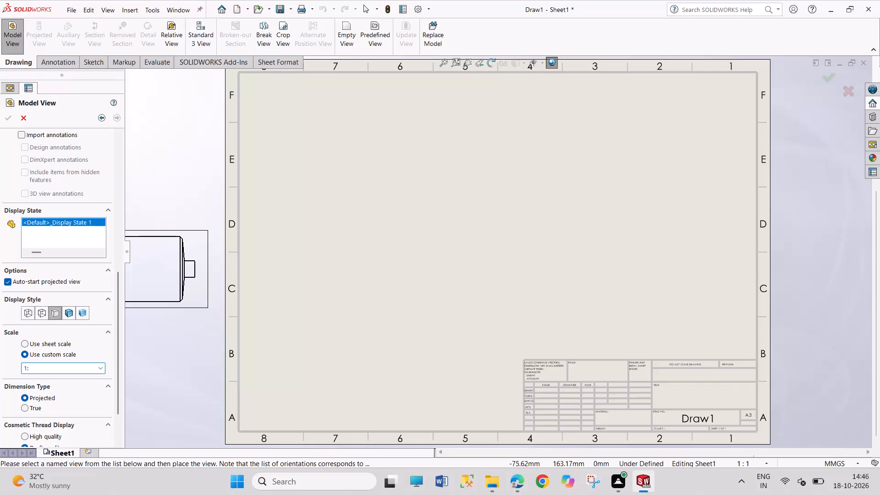
key("3")
key("Return")
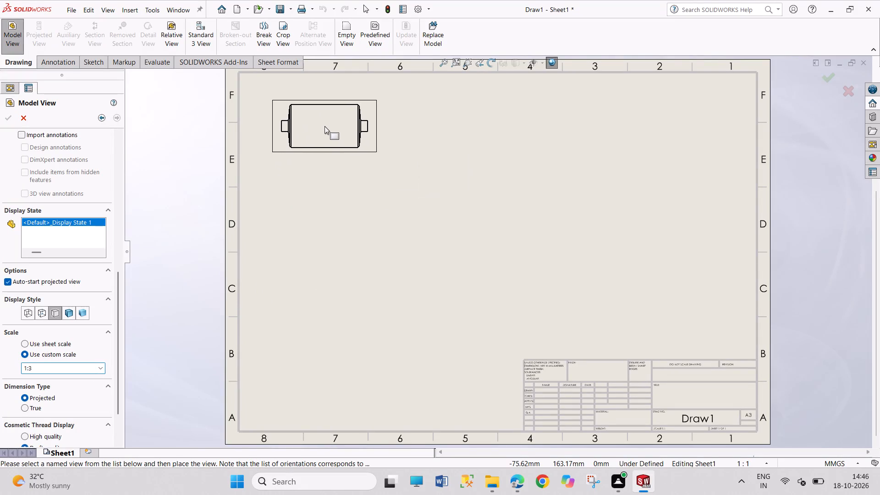
left_click(324, 126)
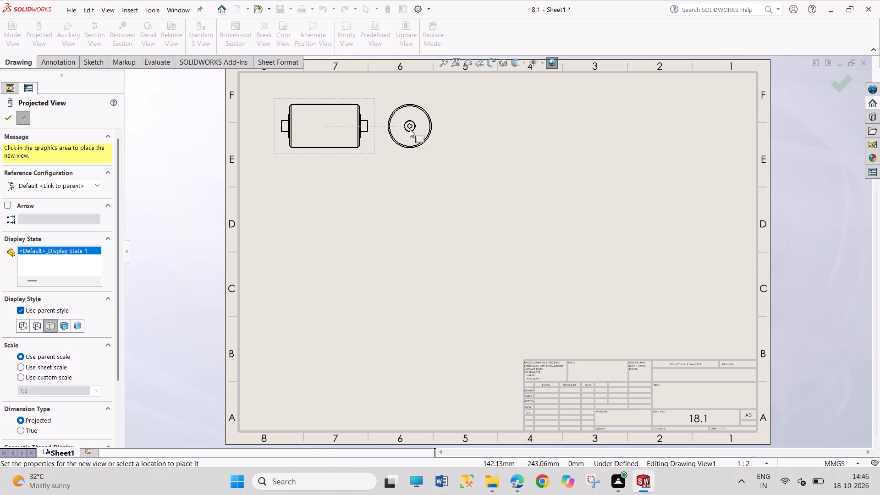
left_click(10, 116)
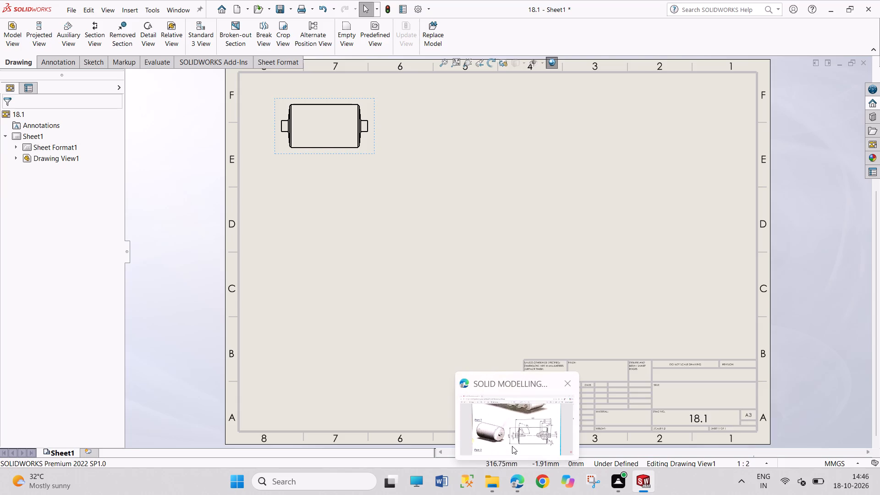
Examine the Part 1 and Part 2 drawings in the PDF in Edge.
left_click(512, 446)
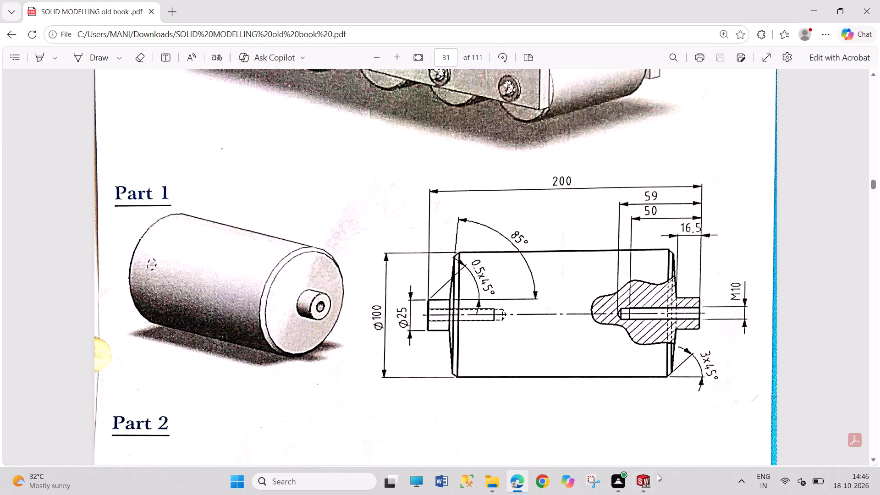
scroll(591, 384, "down", 4)
scroll(591, 384, "up", 2)
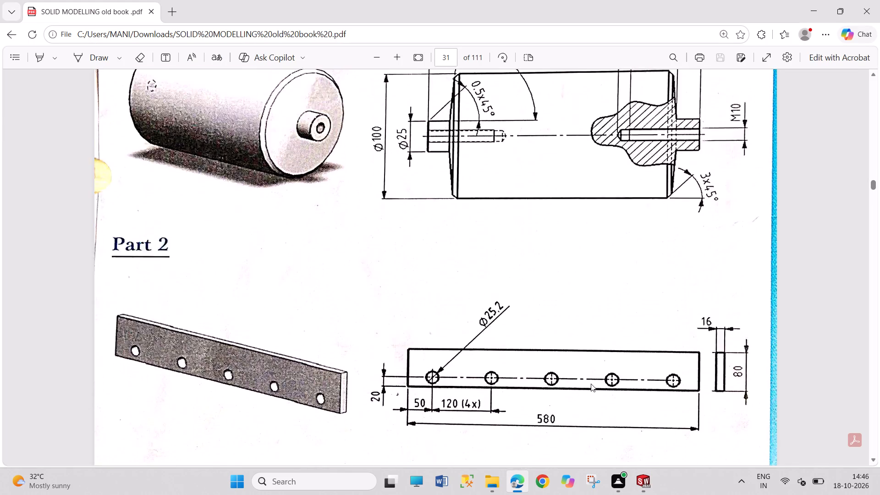
scroll(591, 384, "up", 2)
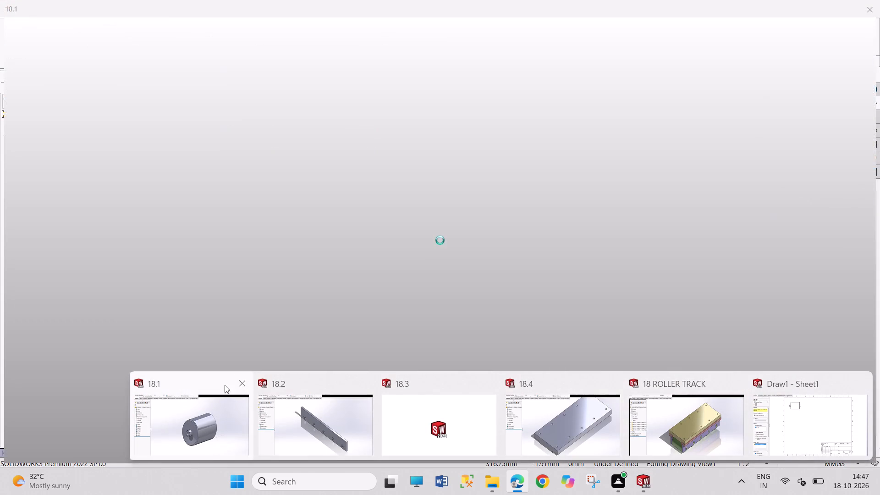
Close the SolidWorks windows of parts 18.1, 18.2, 18.3, 18.4 and the 18 ROLLER TRACK assembly, keeping the drawing open.
left_click(240, 383)
left_click(365, 388)
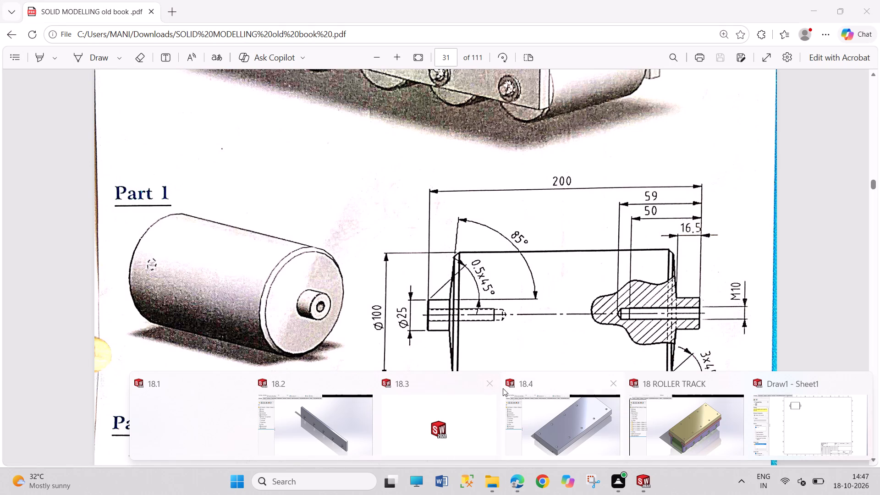
left_click(486, 385)
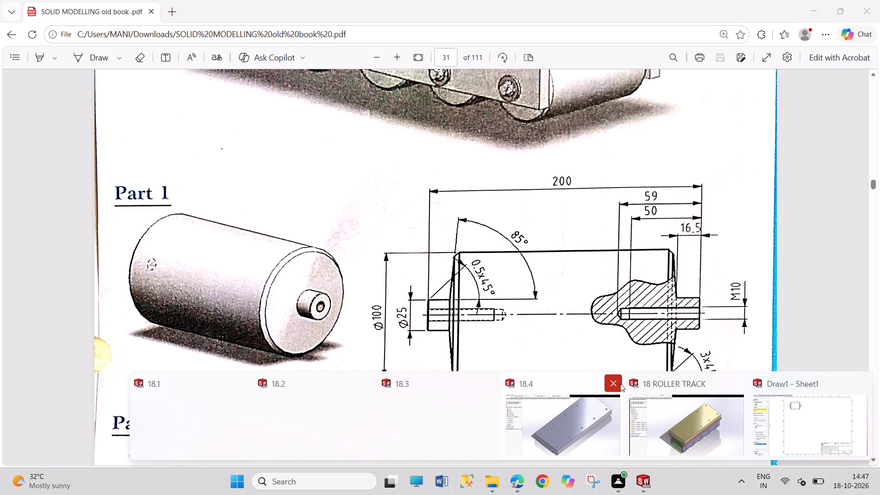
left_click(620, 384)
left_click(732, 381)
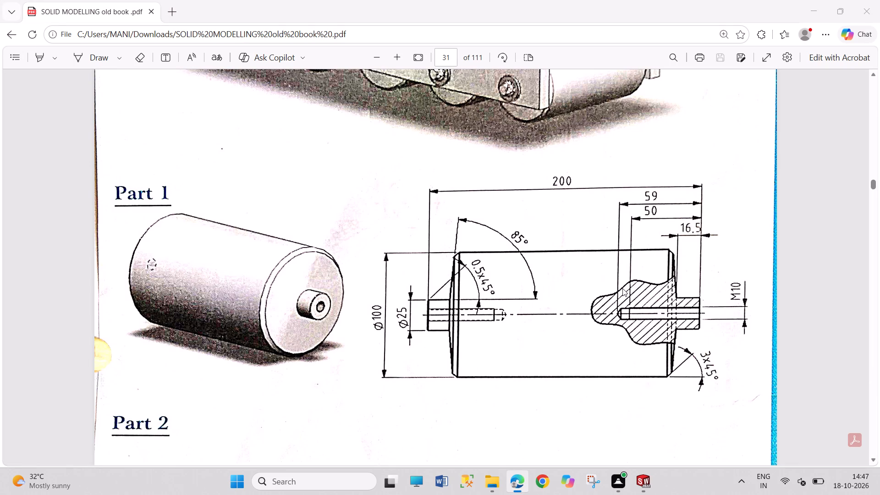
Return to the drawing in SolidWorks and set the roller view's custom scale to 1:2.
left_click(651, 478)
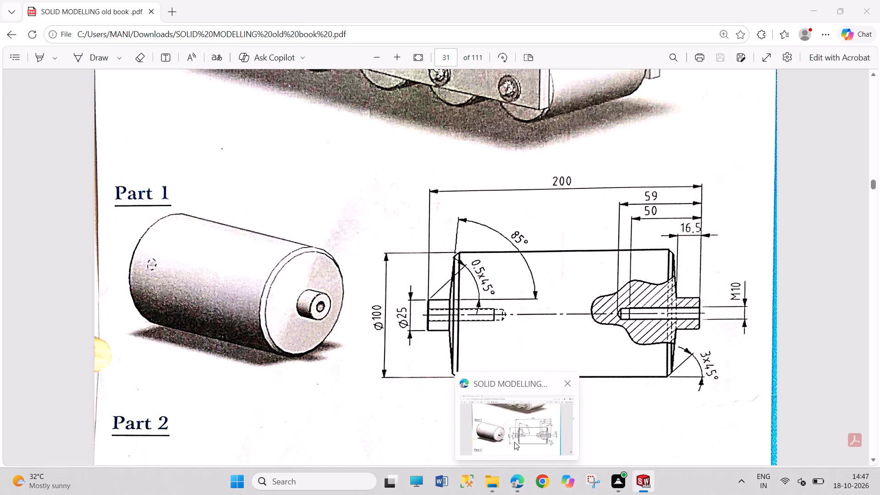
scroll(436, 242, "up", 4)
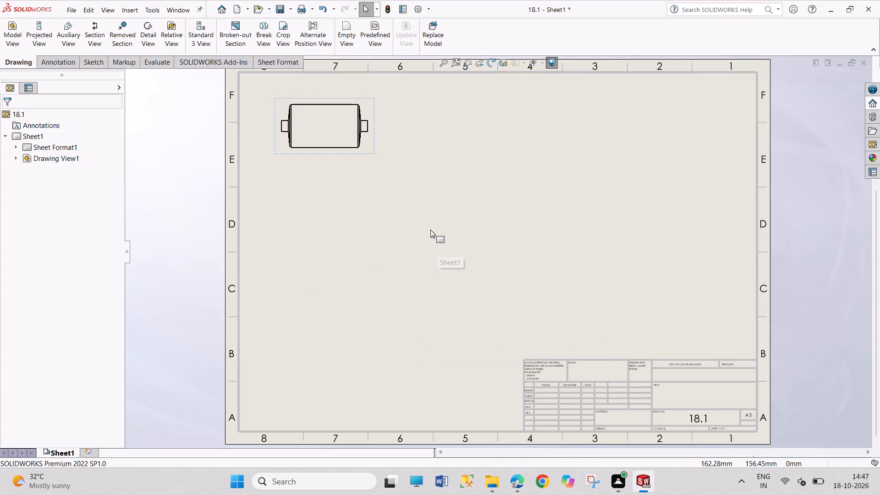
scroll(430, 230, "up", 1)
scroll(383, 148, "down", 6)
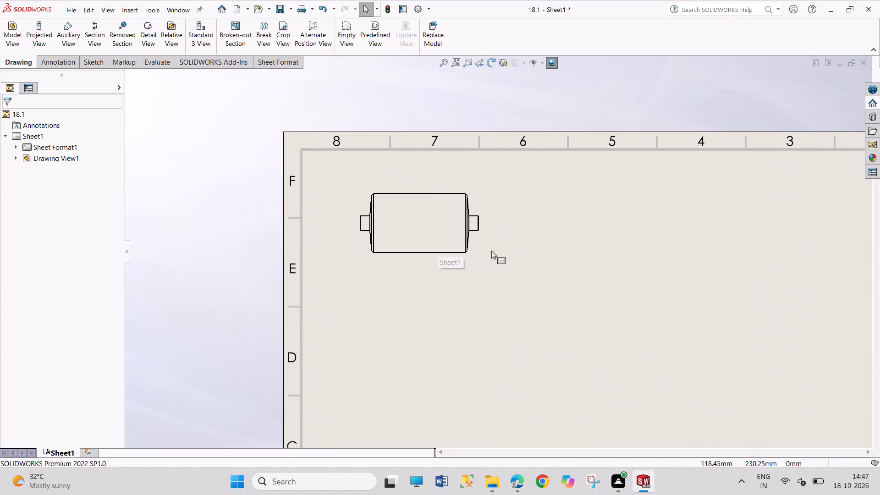
left_click(483, 251)
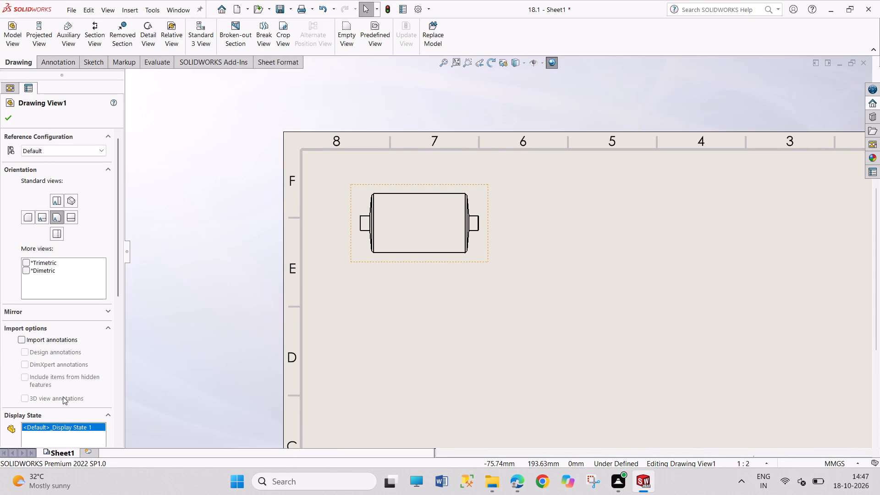
left_click_drag(116, 297, 118, 328)
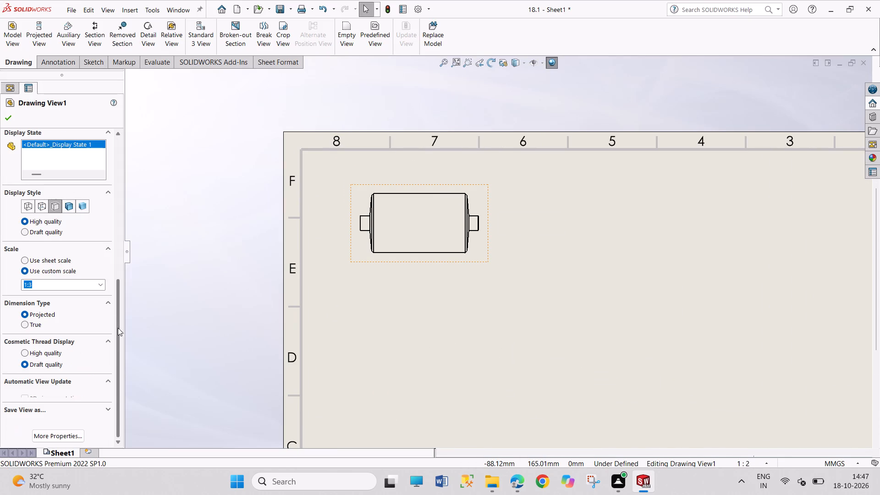
left_click_drag(118, 328, 122, 347)
double_click(48, 286)
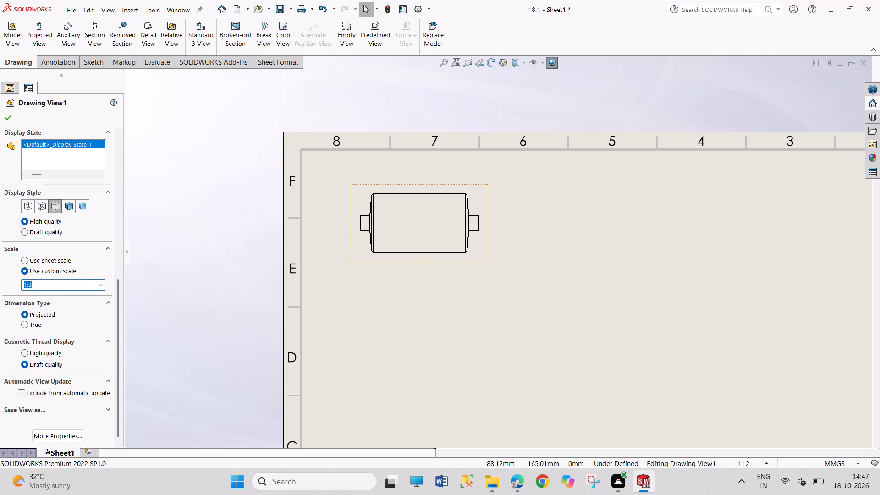
left_click(47, 285)
scroll(506, 363, "up", 5)
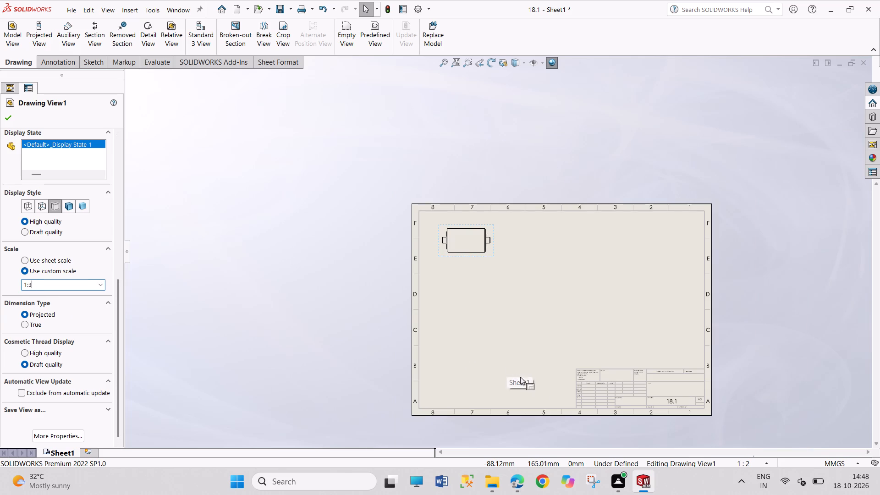
scroll(605, 362, "down", 1)
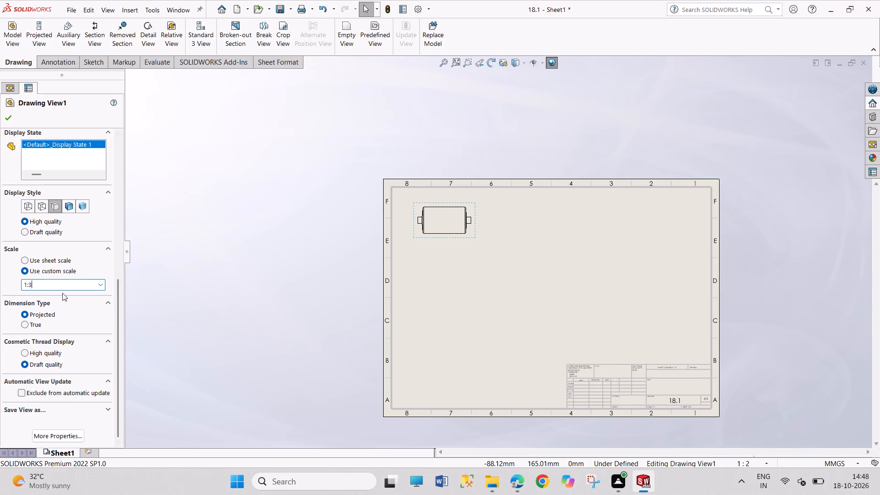
key("BackSpace")
key("2")
key("Return")
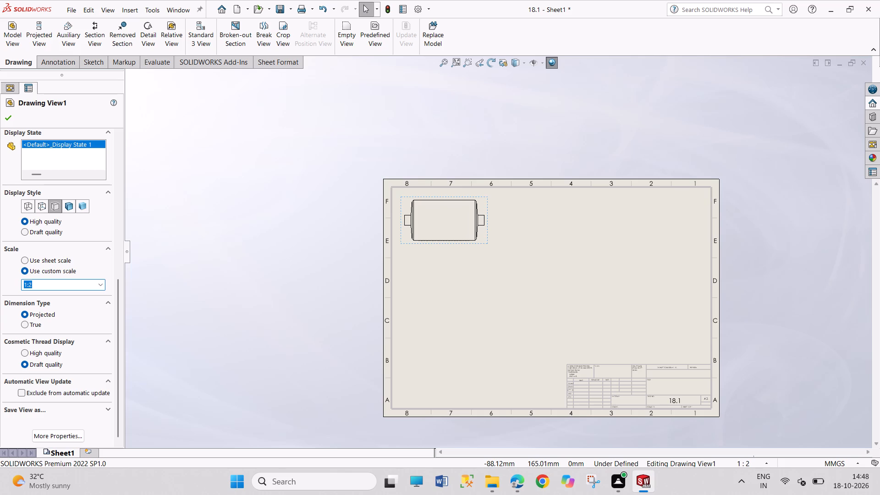
Move the roller view slightly down and inward from the sheet's upper-left corner.
scroll(562, 220, "down", 4)
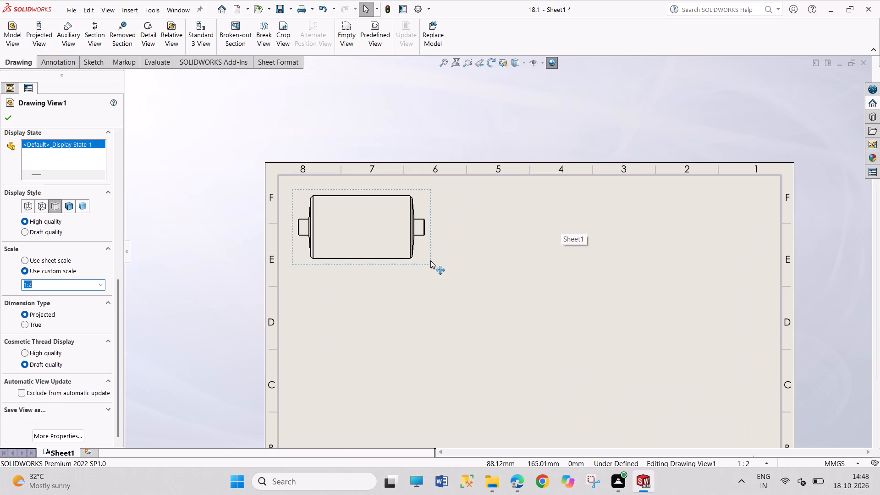
left_click_drag(430, 260, 447, 275)
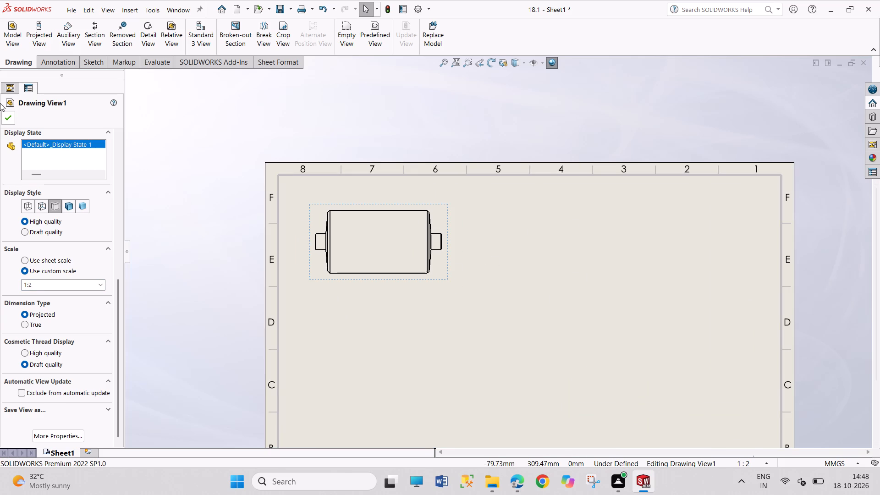
left_click(9, 119)
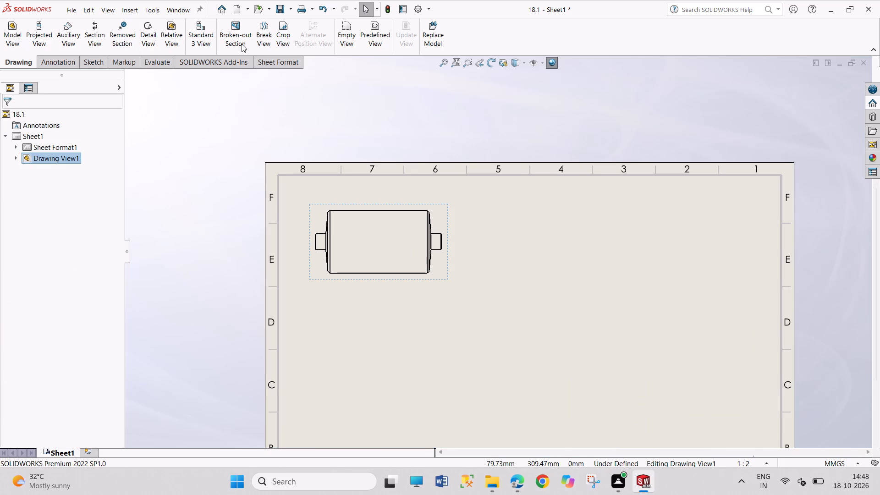
Dimension the roller body's outer diameter in the drawing view, placing the dimension to the left of the view.
scroll(420, 222, "down", 3)
scroll(452, 198, "down", 2)
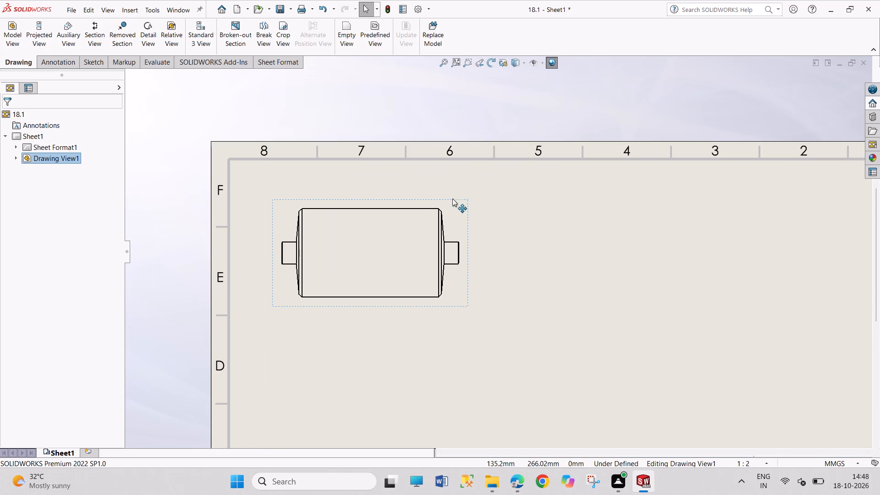
left_click(45, 62)
left_click(26, 35)
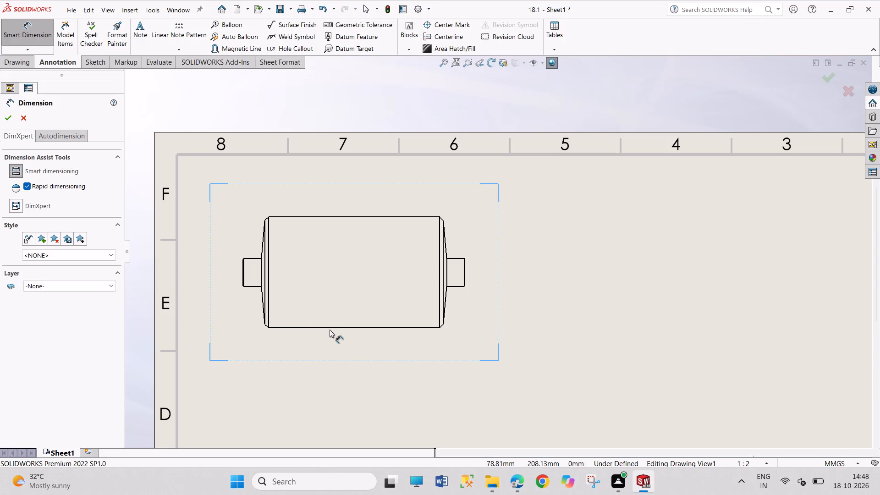
left_click(330, 328)
left_click(331, 329)
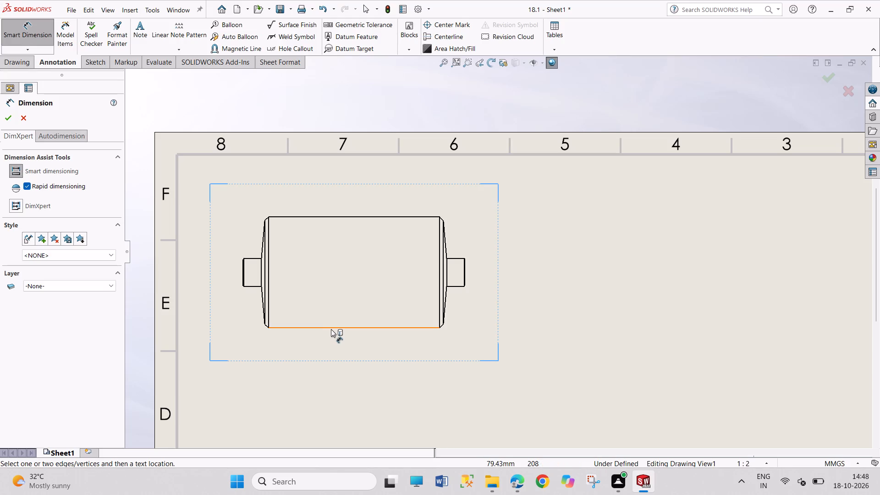
left_click(342, 216)
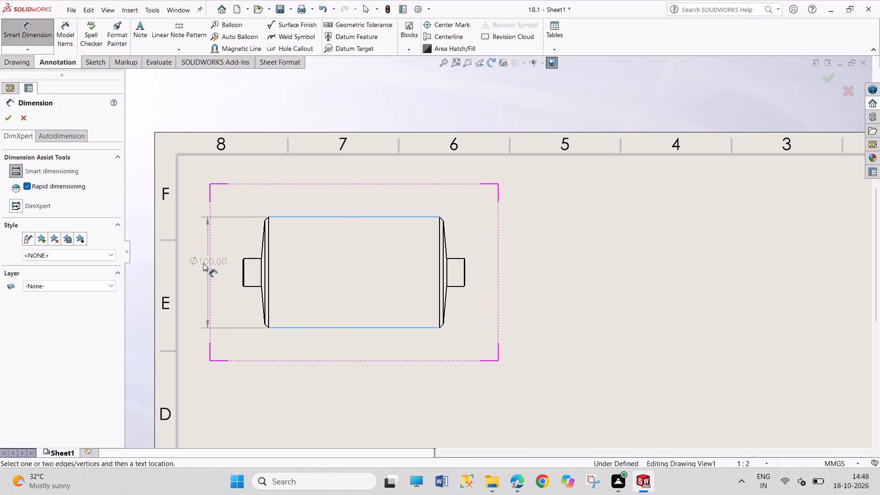
left_click(203, 273)
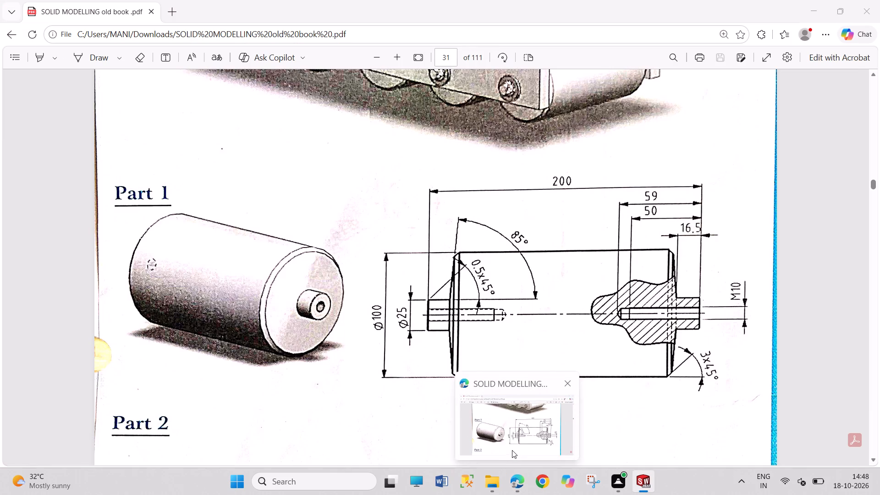
Dimension the diameter of the roller's left shaft stub, placing it between the stub and the body diameter dimension.
scroll(274, 291, "down", 8)
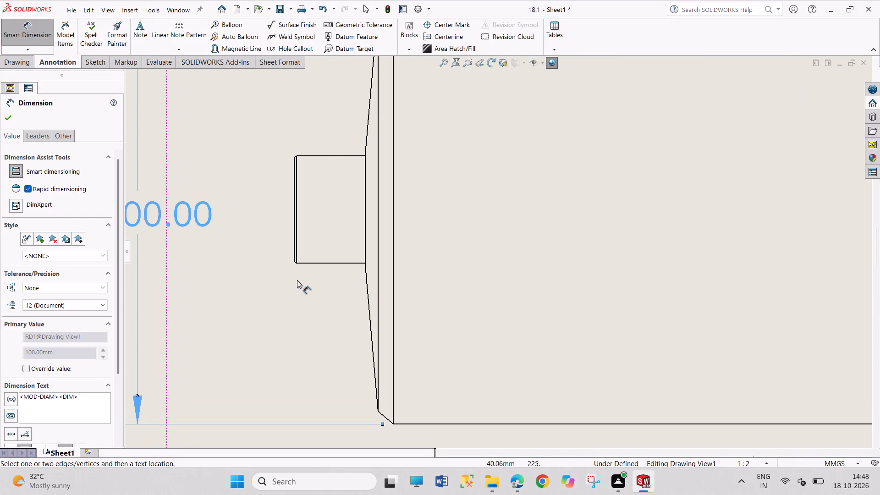
left_click(329, 264)
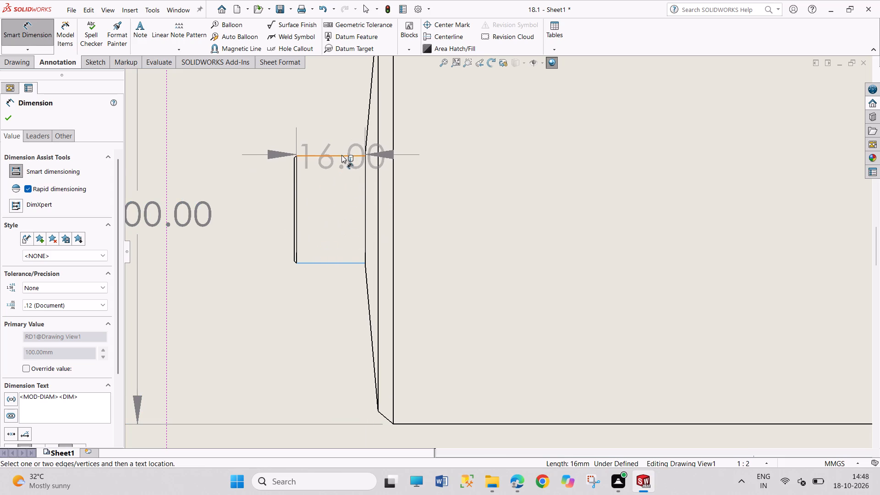
left_click(341, 155)
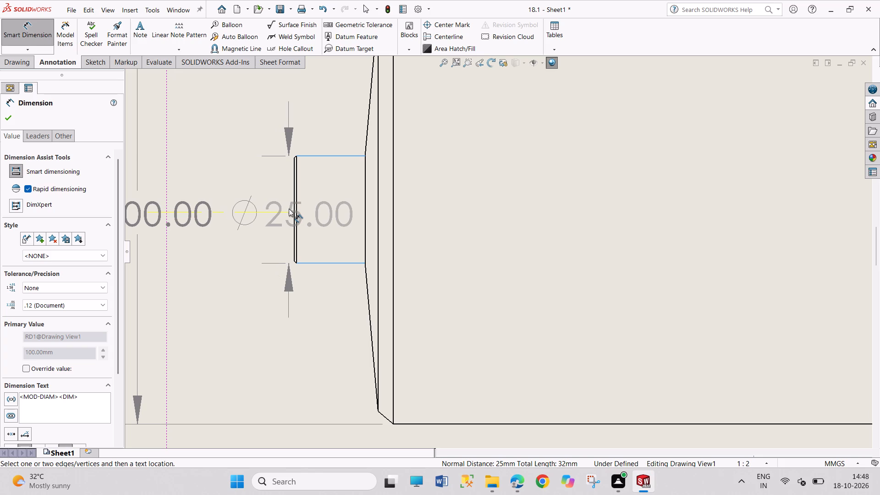
left_click(268, 228)
key("Escape")
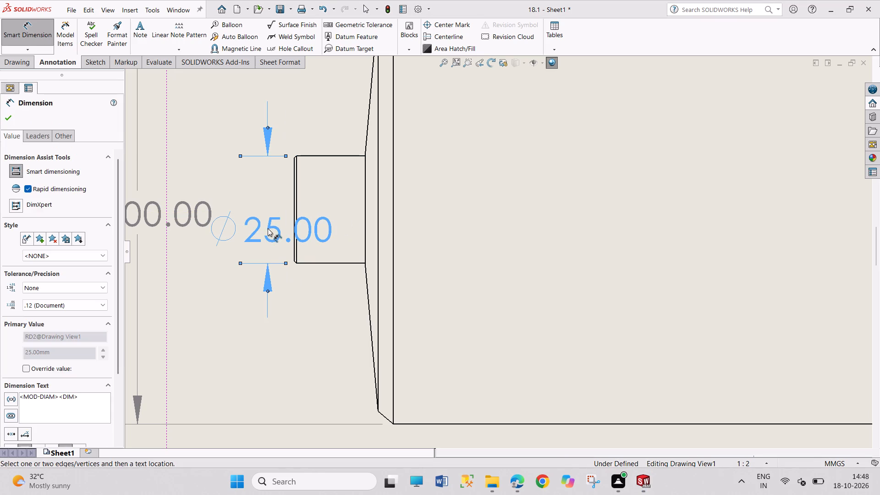
key("Escape")
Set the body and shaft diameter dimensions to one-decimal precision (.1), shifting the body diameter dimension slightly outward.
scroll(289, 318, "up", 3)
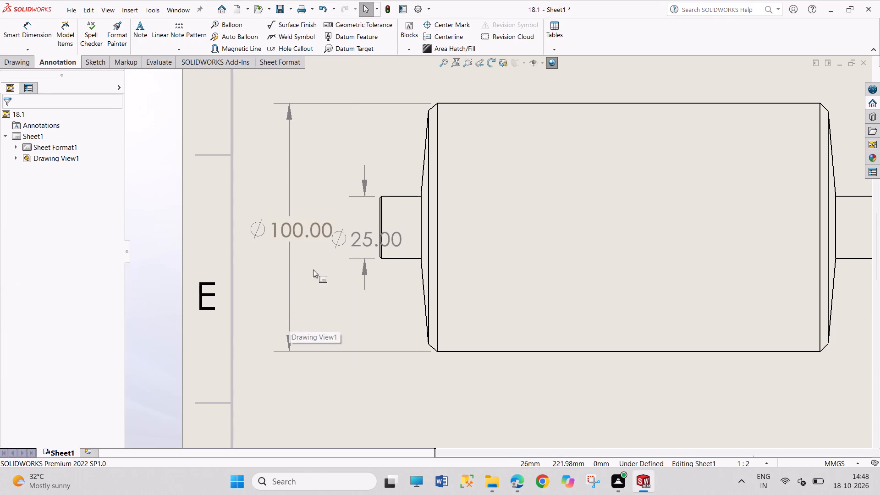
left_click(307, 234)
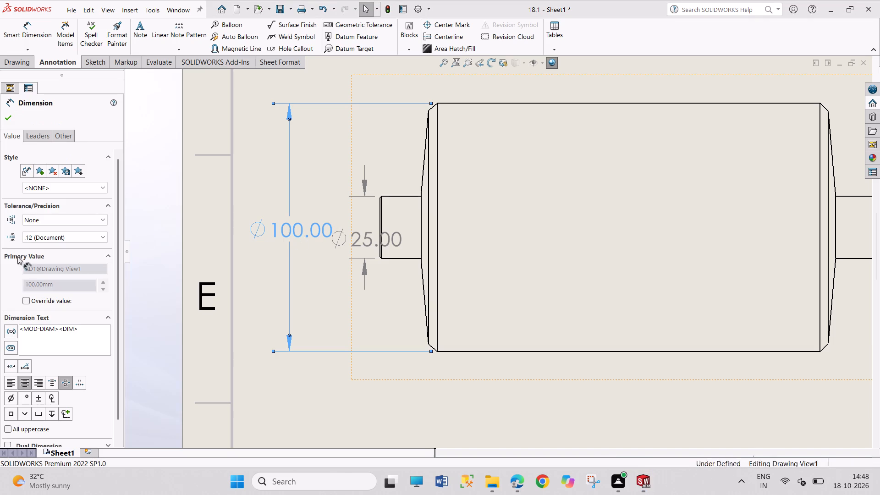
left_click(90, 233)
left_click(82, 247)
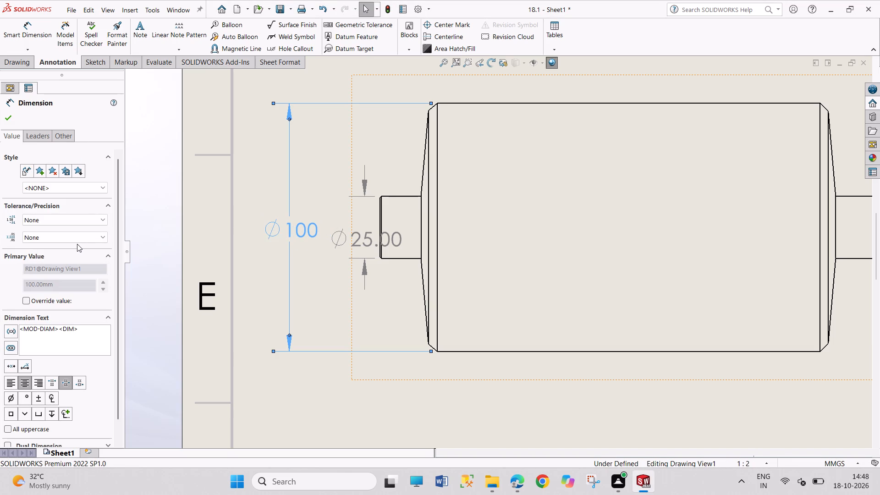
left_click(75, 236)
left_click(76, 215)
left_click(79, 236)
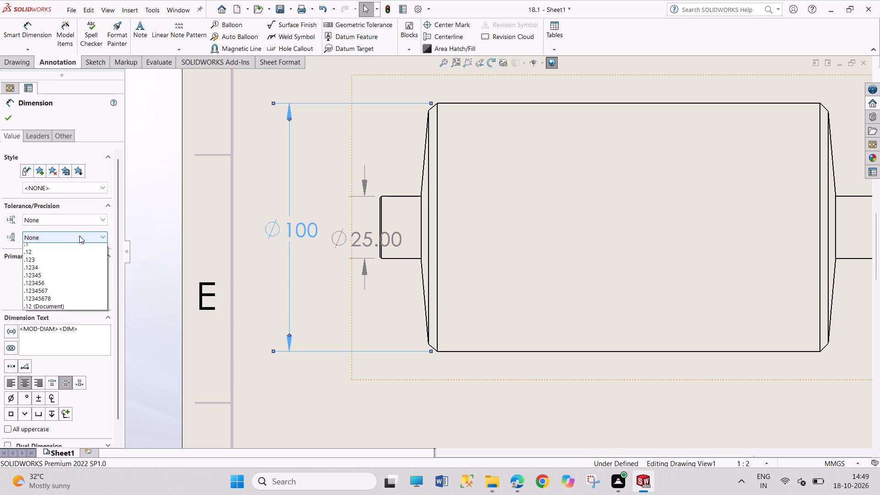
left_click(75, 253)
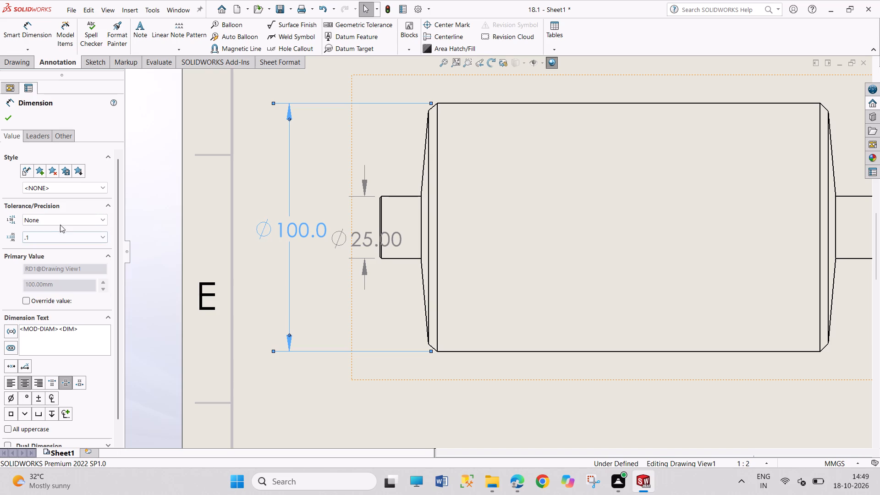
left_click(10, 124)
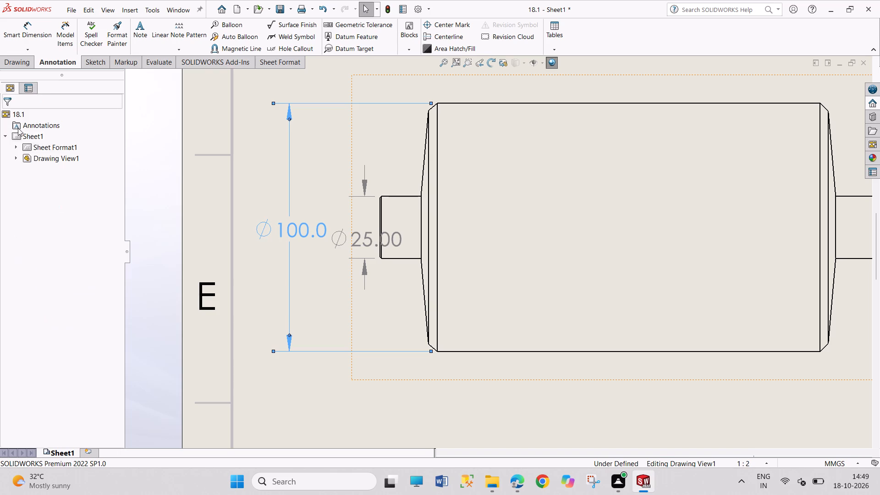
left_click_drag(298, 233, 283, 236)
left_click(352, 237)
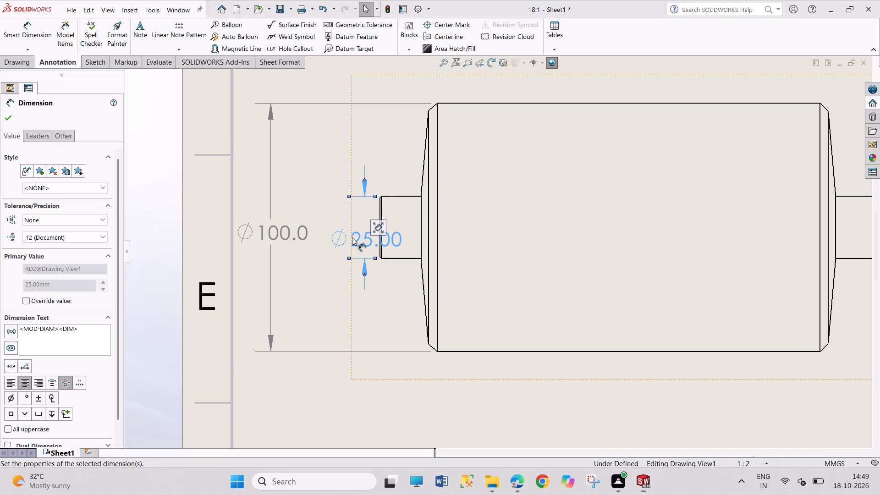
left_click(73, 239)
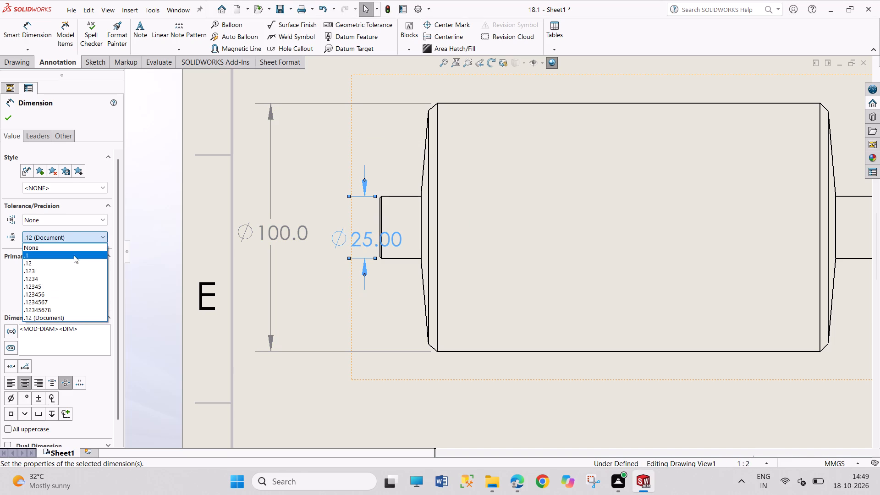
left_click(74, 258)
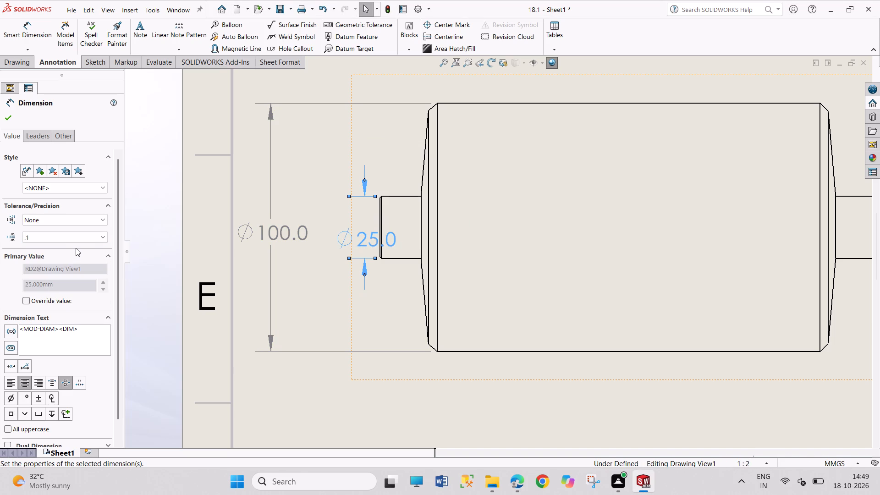
Set the precision of the shaft and body diameter dimensions to two decimal places (.12).
left_click(79, 241)
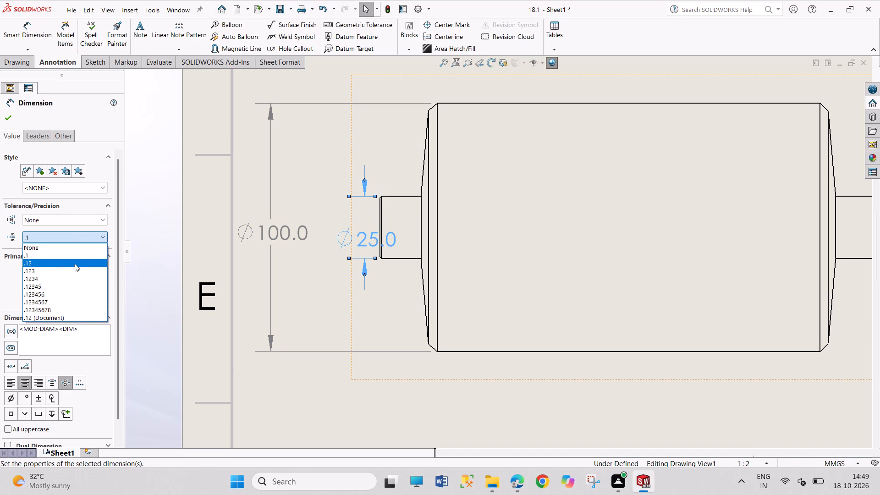
left_click(75, 264)
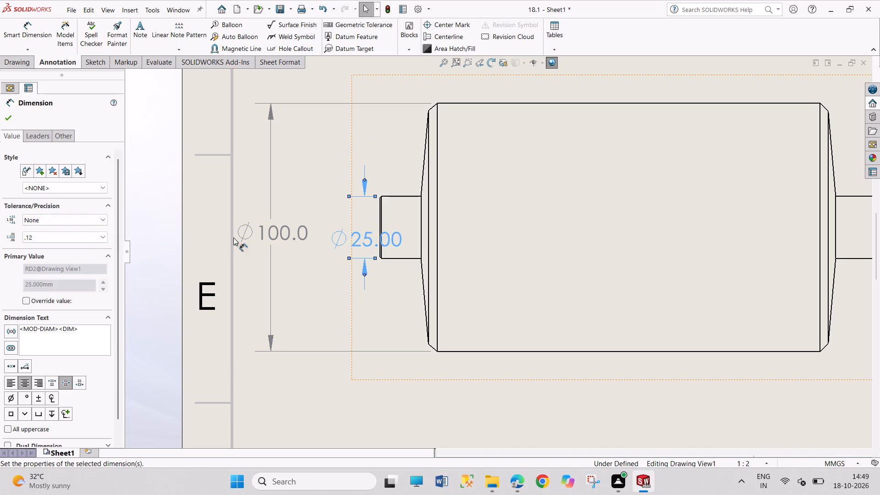
left_click(258, 237)
left_click(88, 236)
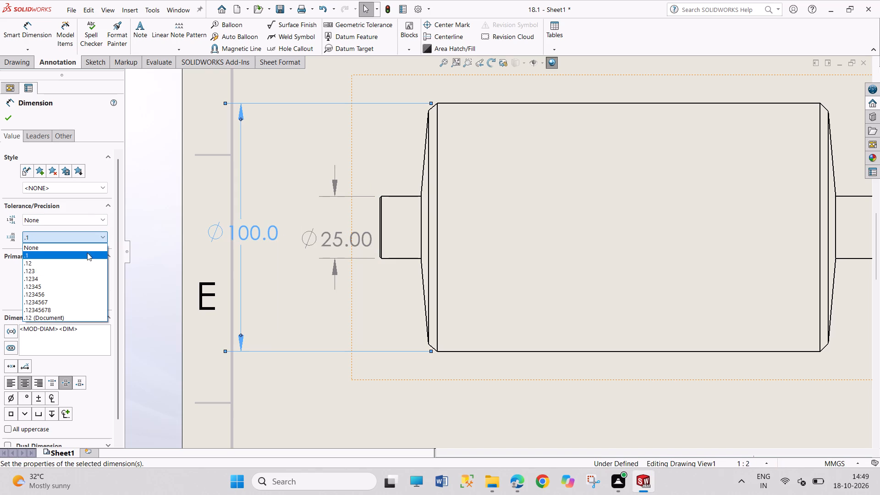
left_click(86, 260)
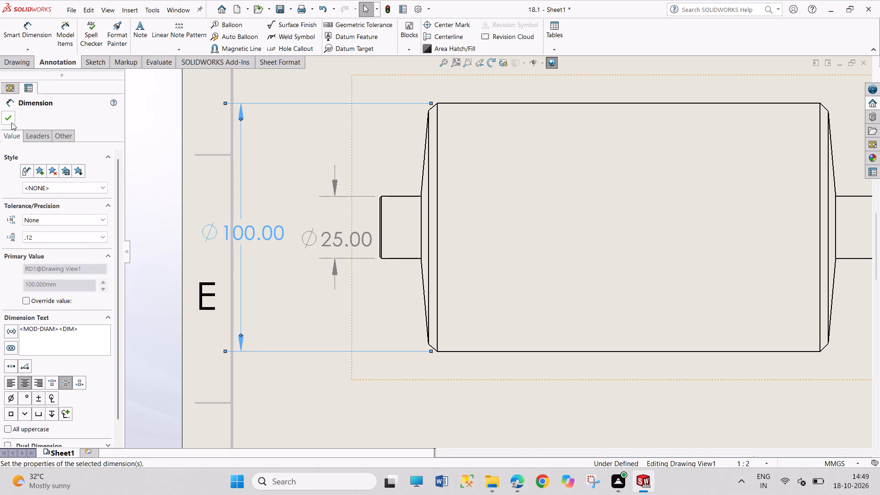
left_click(9, 121)
Move the roller view further inward on the sheet so its diameter dimensions clear the left border.
scroll(455, 315, "up", 3)
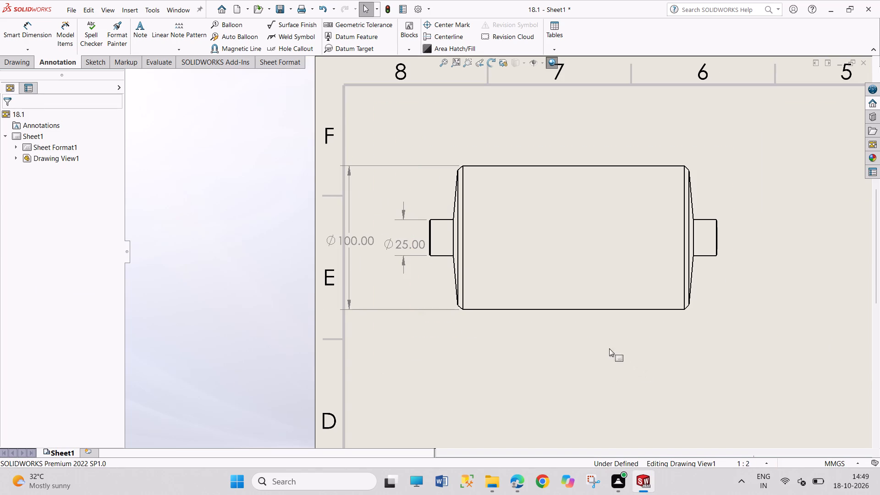
left_click_drag(572, 324, 598, 325)
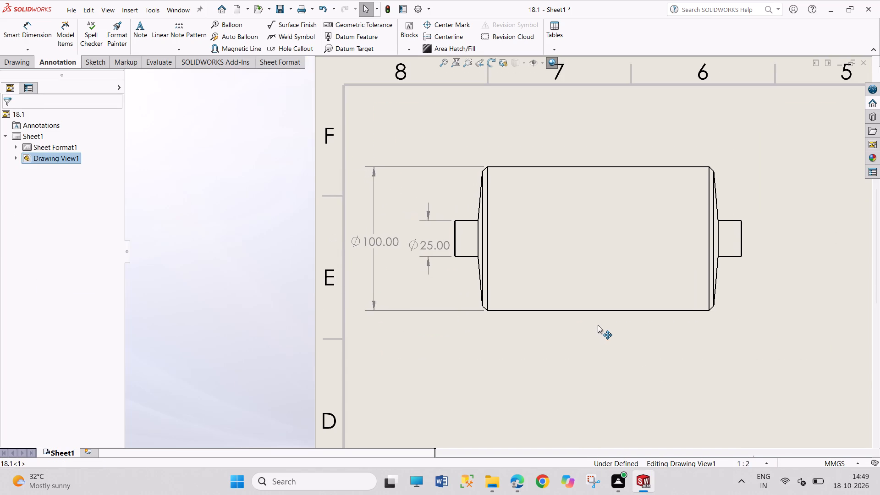
left_click_drag(598, 325, 608, 320)
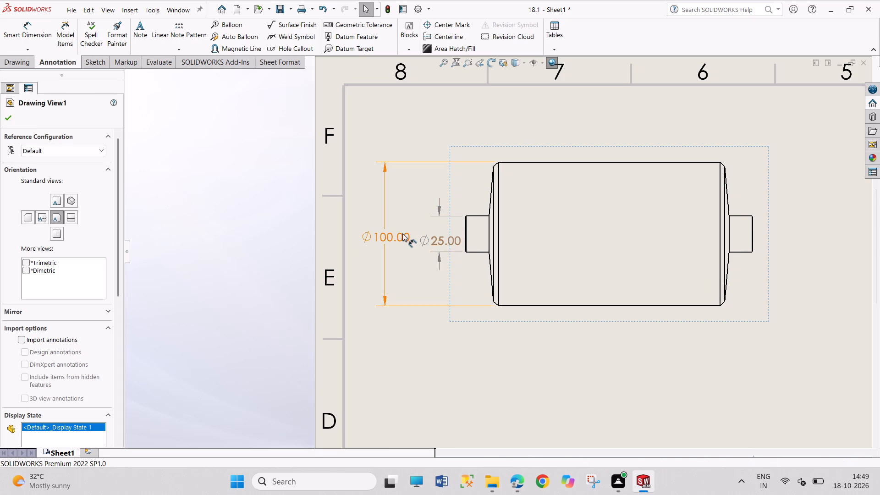
Reposition the body and shaft diameter dimensions slightly further outward, with their texts aligned at the same height.
left_click_drag(401, 234, 392, 234)
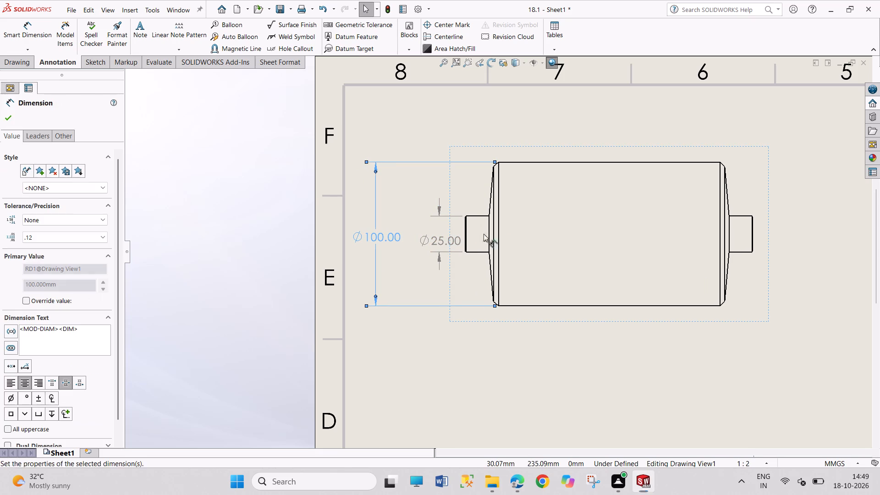
left_click_drag(443, 238, 439, 236)
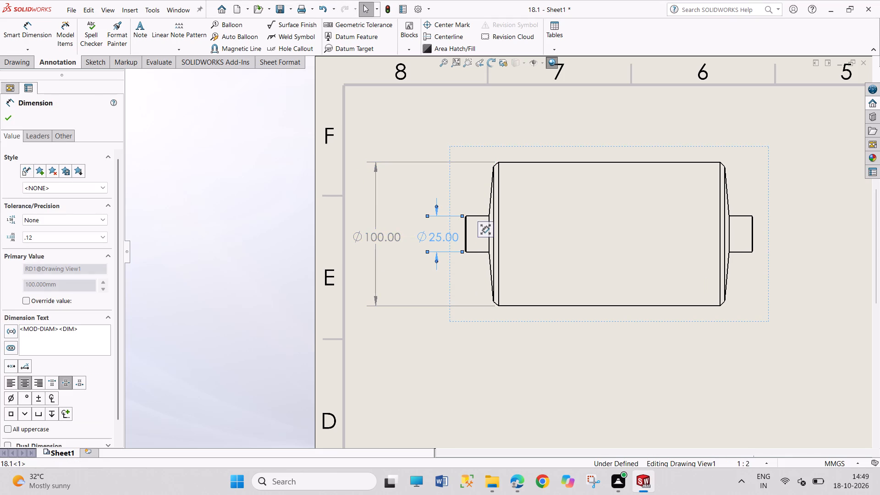
left_click(504, 333)
Dimension the roller's overall length between the outer end faces of both shaft stubs, placing it above the view.
scroll(788, 209, "down", 1)
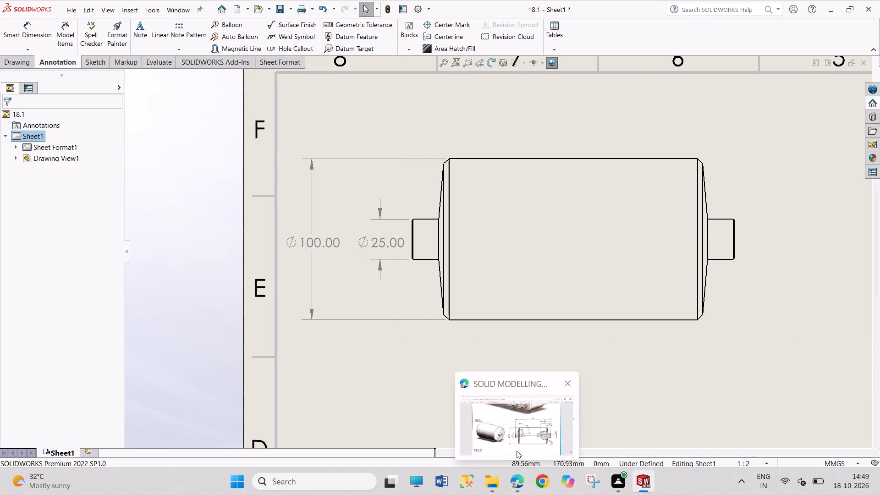
left_click(27, 22)
scroll(462, 240, "down", 6)
scroll(395, 230, "down", 6)
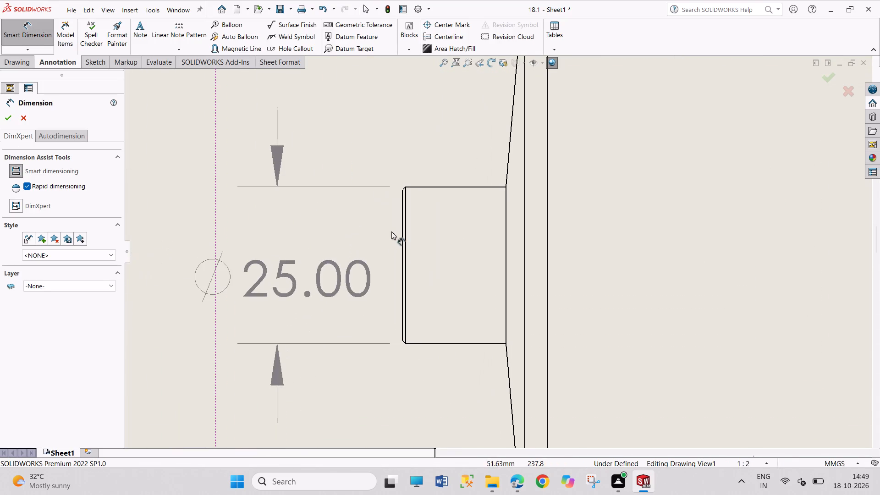
left_click(402, 256)
scroll(649, 258, "up", 6)
scroll(720, 269, "up", 6)
scroll(666, 257, "down", 6)
scroll(524, 234, "down", 4)
scroll(485, 260, "down", 5)
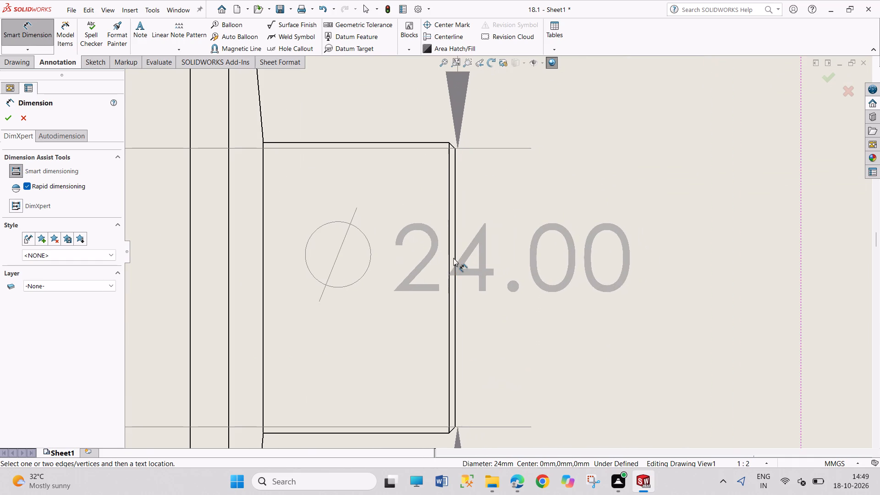
left_click(456, 260)
scroll(439, 183, "up", 6)
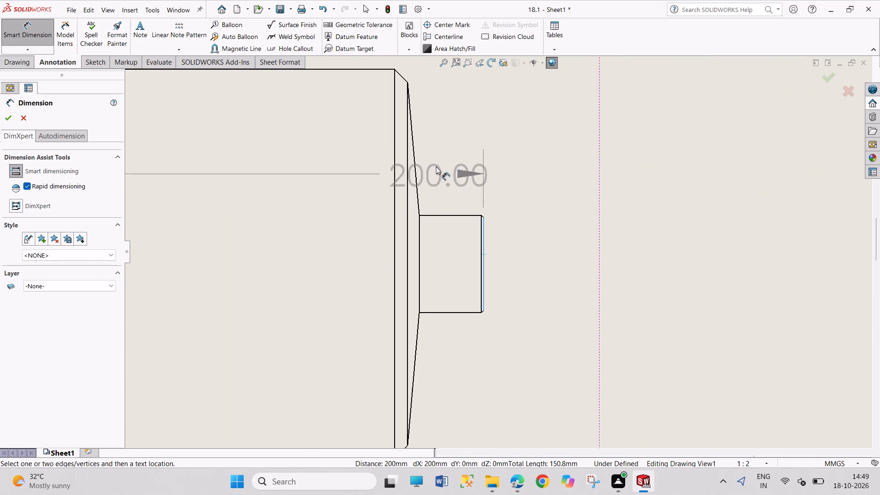
scroll(412, 150, "up", 5)
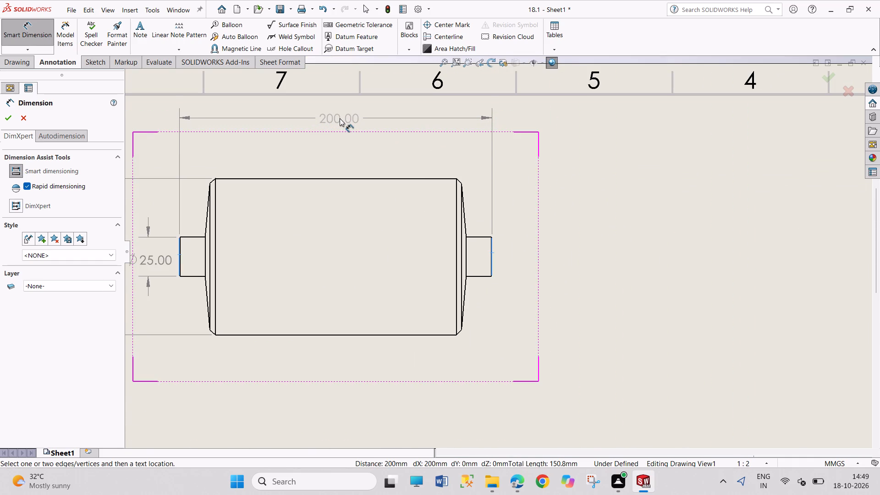
left_click(340, 118)
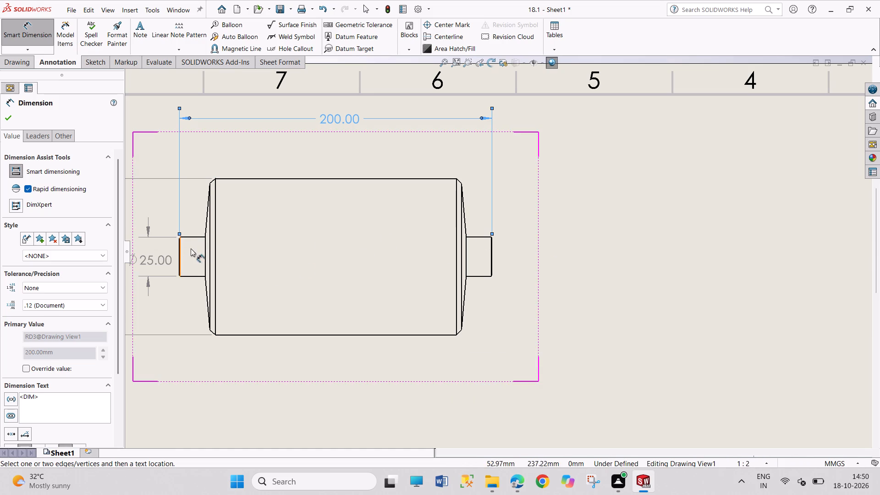
Dimension the left shaft stub's length from its end face to the shoulder, placing it above the view below the overall length.
scroll(194, 250, "down", 7)
scroll(330, 288, "down", 4)
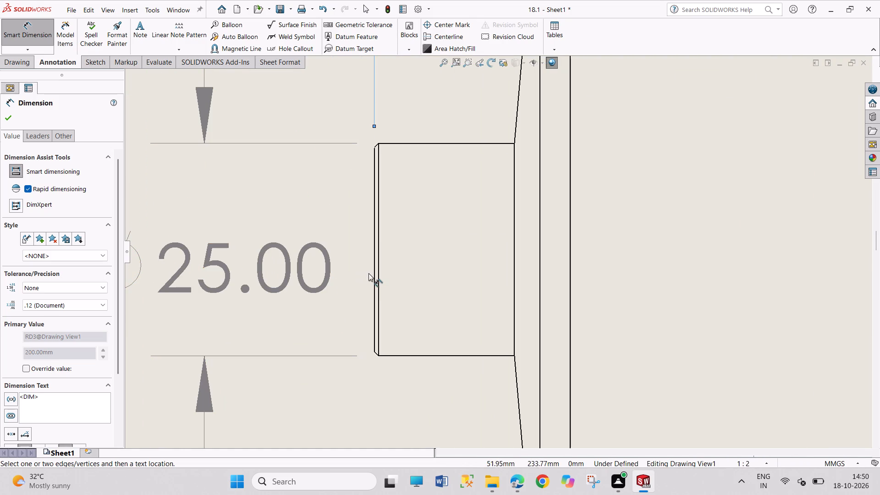
left_click(374, 274)
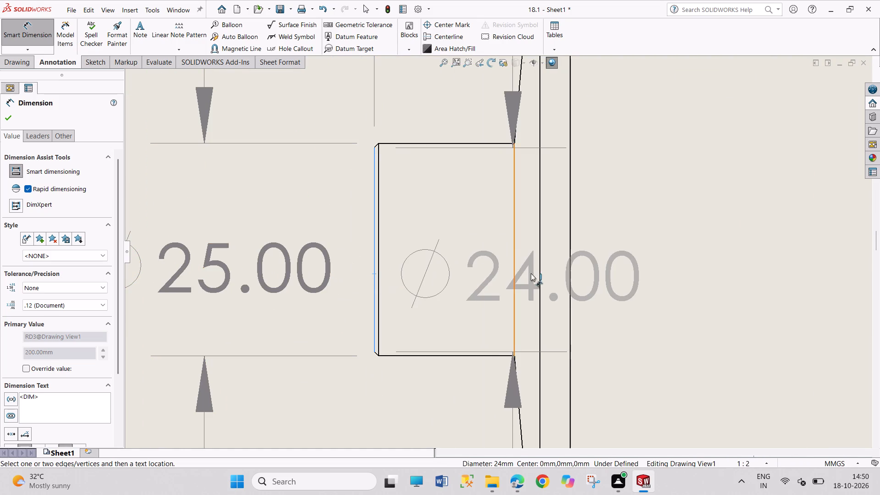
scroll(574, 235, "up", 5)
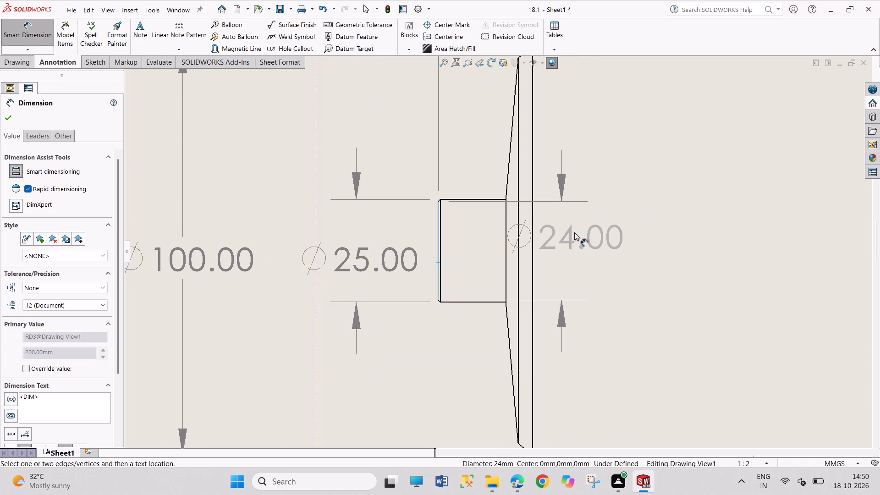
left_click(528, 253)
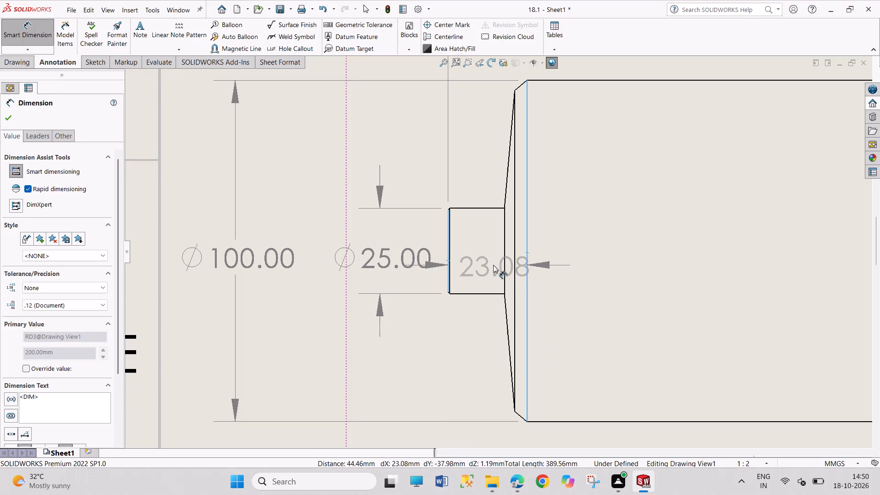
key("Escape")
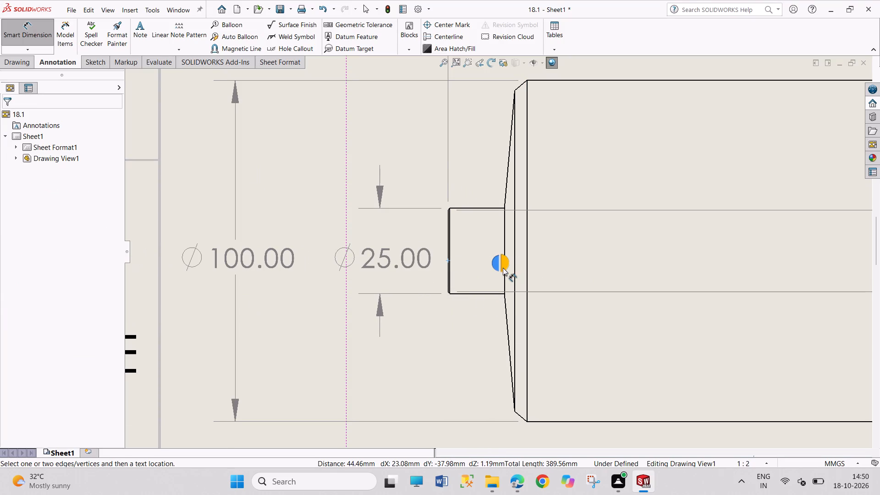
left_click(504, 277)
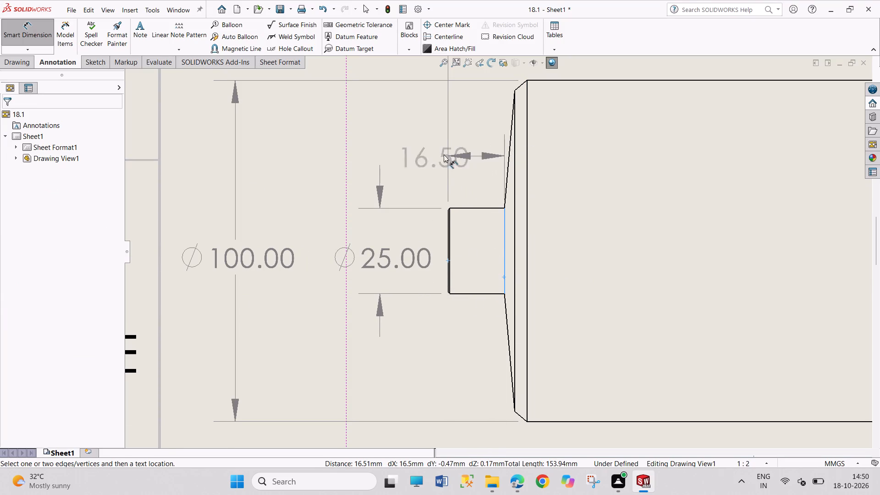
key("Escape")
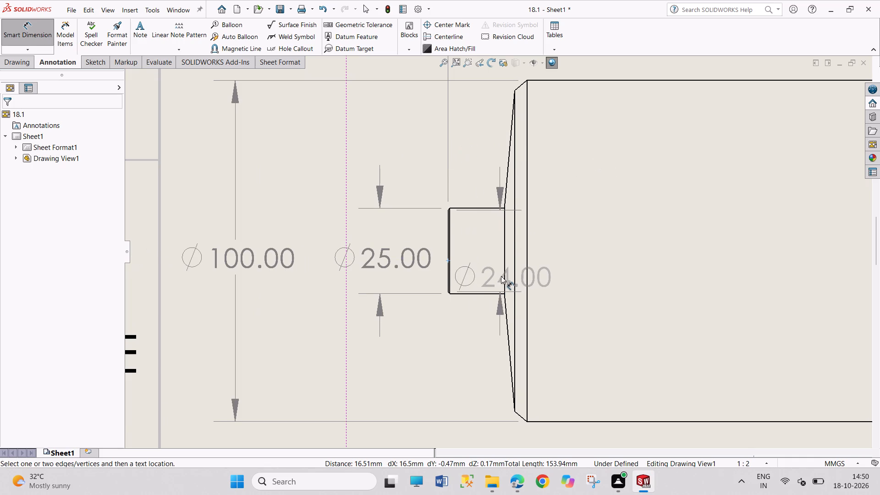
left_click(503, 276)
scroll(528, 165, "up", 5)
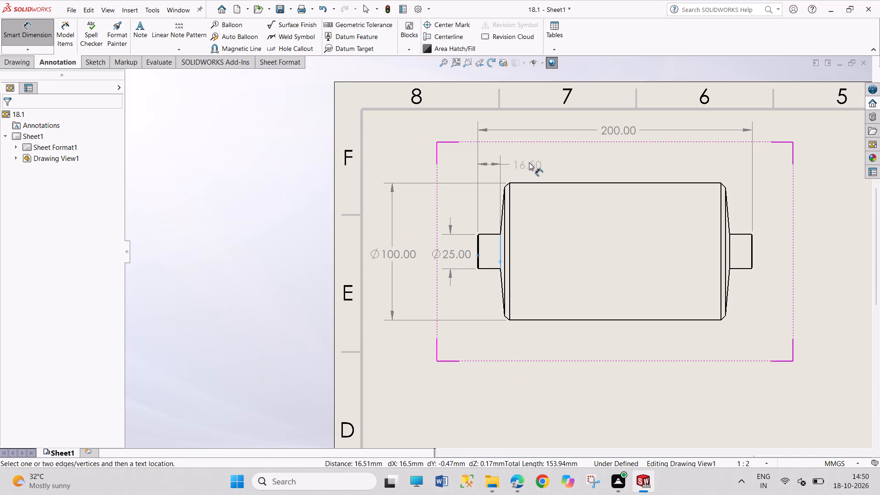
left_click(533, 157)
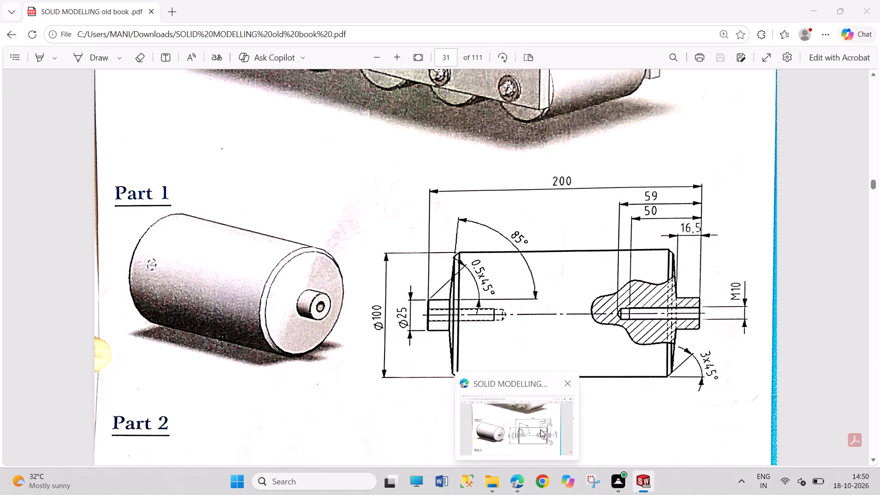
right_click(763, 405)
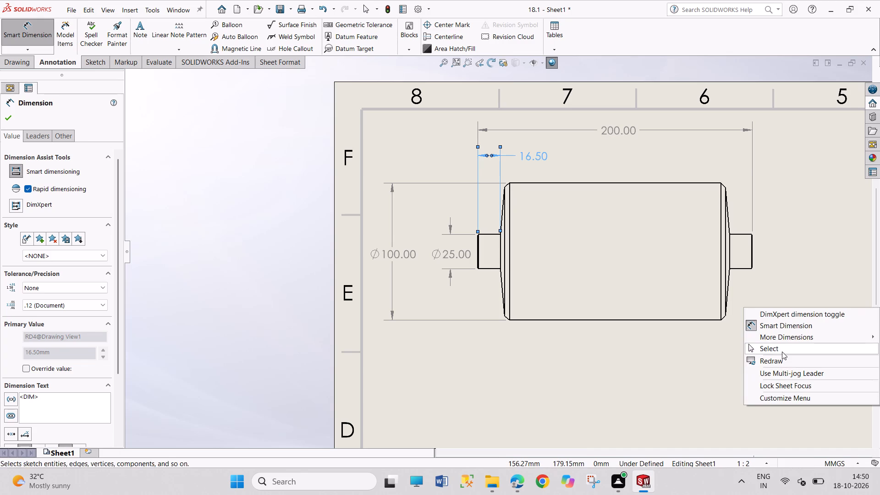
left_click(782, 352)
Start a broken-out section and draw its boundary as a closed spline around the right shaft stub and adjoining roller body.
scroll(788, 250, "down", 2)
scroll(751, 248, "up", 1)
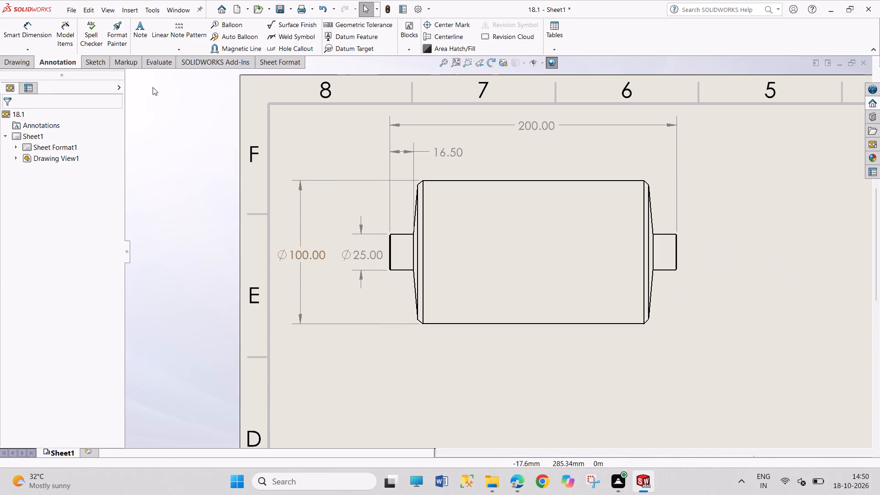
left_click(21, 60)
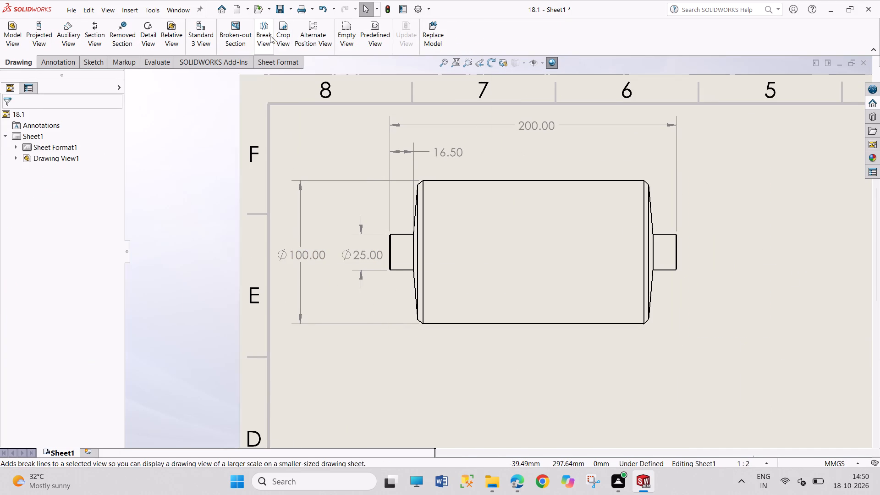
left_click(249, 39)
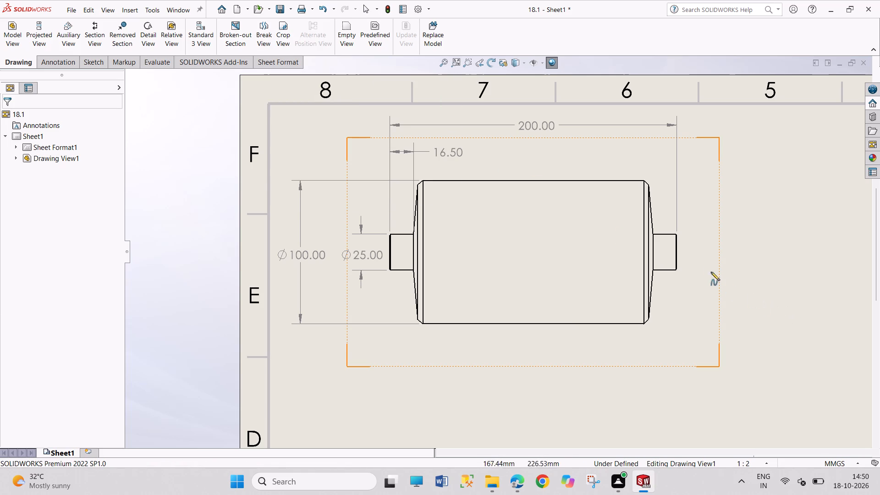
left_click(687, 230)
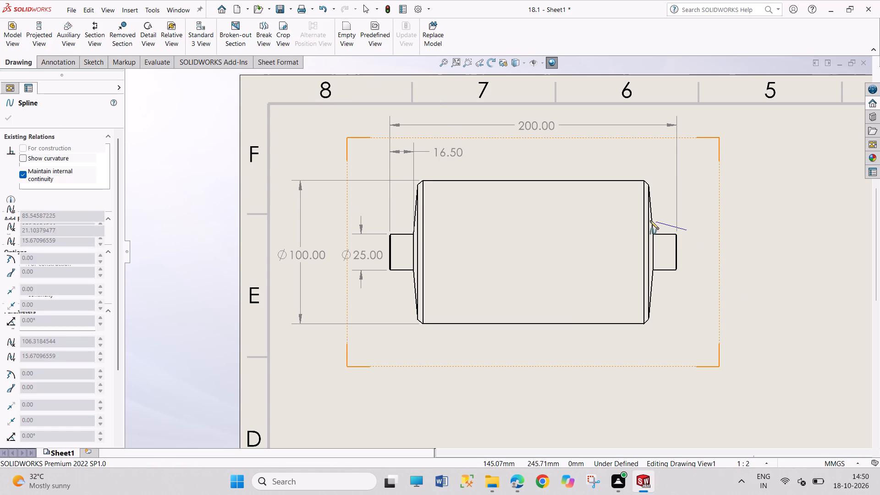
left_click(637, 220)
left_click(616, 229)
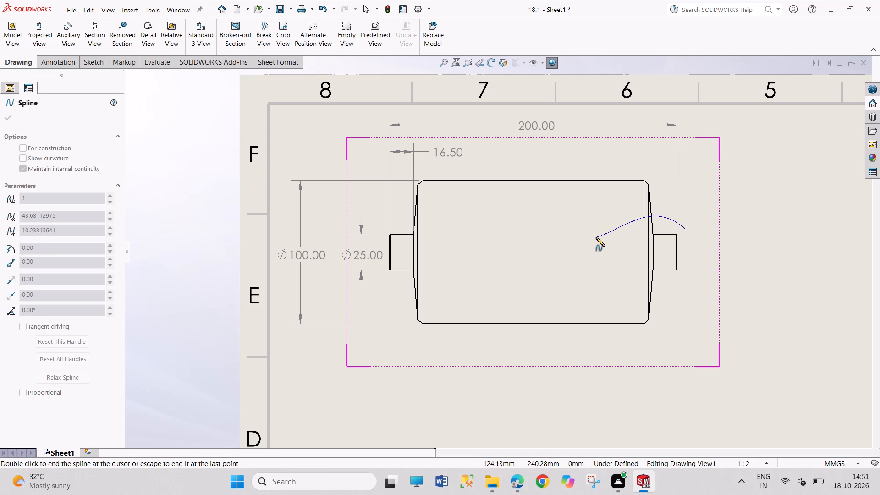
left_click(596, 237)
left_click(592, 255)
left_click(600, 266)
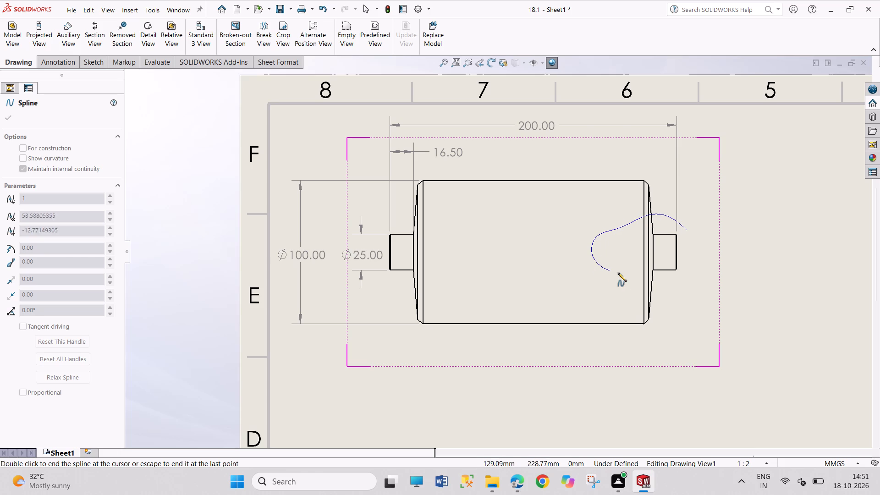
left_click(624, 275)
left_click(656, 279)
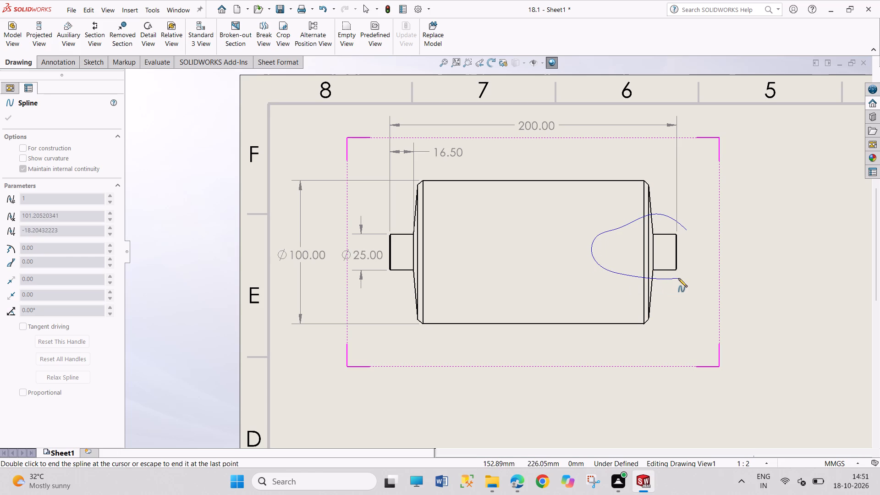
left_click(678, 278)
left_click(695, 261)
left_click(693, 249)
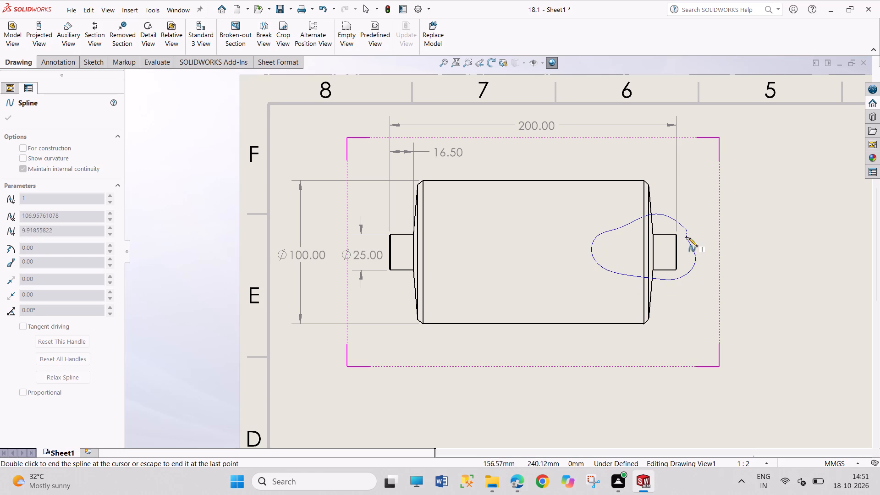
left_click(687, 230)
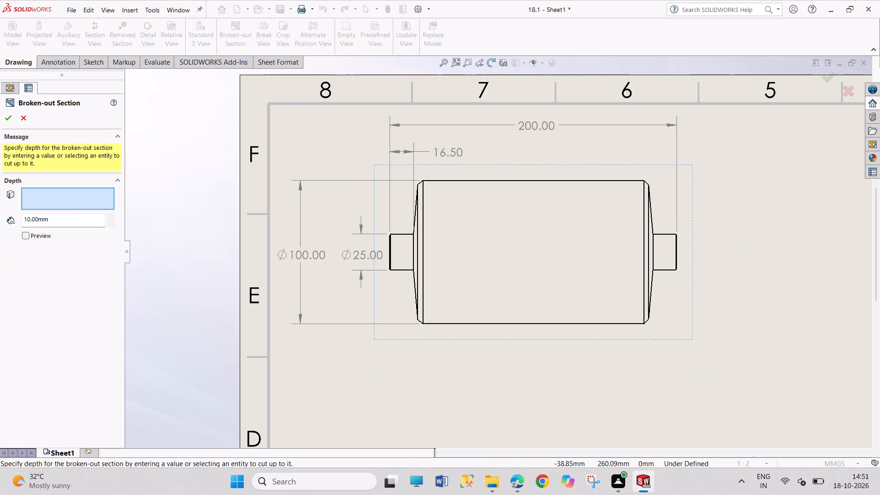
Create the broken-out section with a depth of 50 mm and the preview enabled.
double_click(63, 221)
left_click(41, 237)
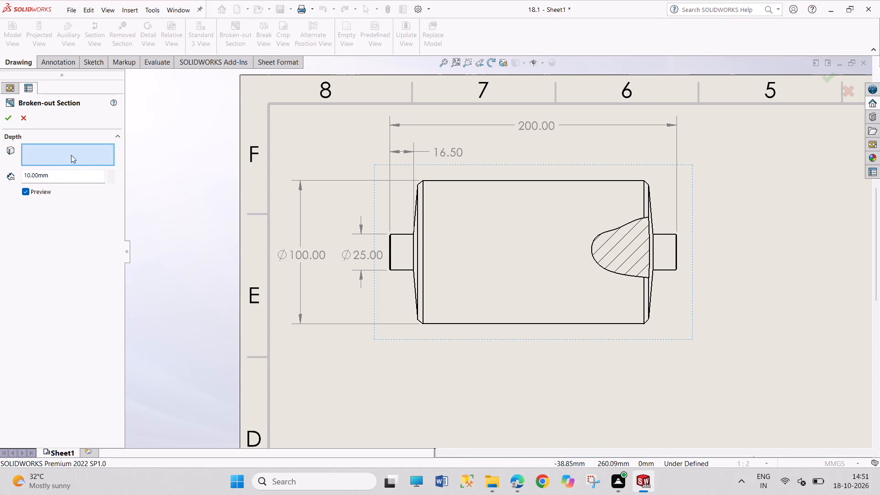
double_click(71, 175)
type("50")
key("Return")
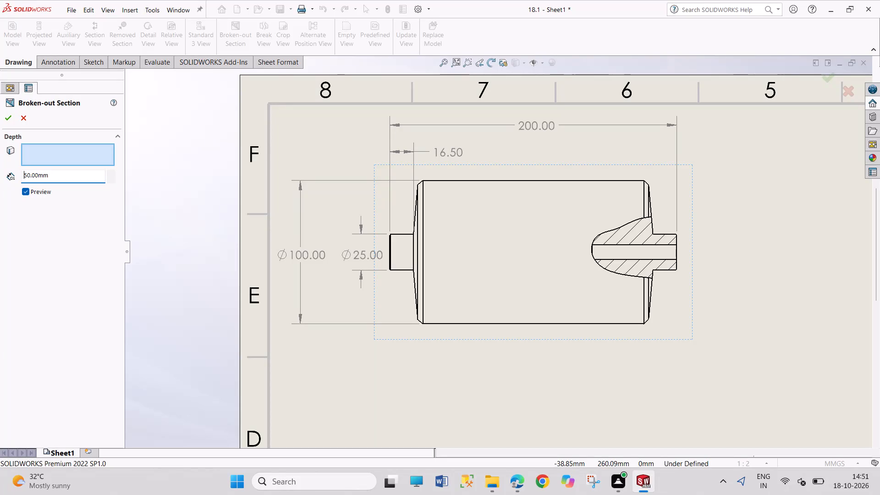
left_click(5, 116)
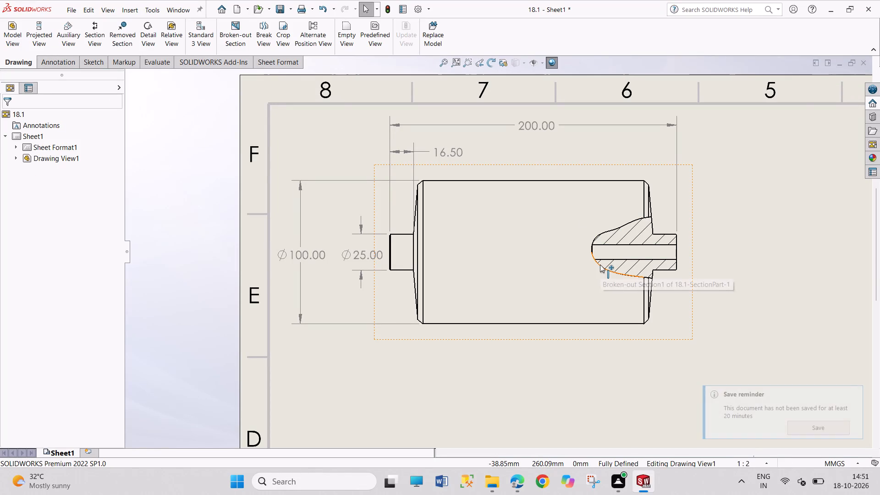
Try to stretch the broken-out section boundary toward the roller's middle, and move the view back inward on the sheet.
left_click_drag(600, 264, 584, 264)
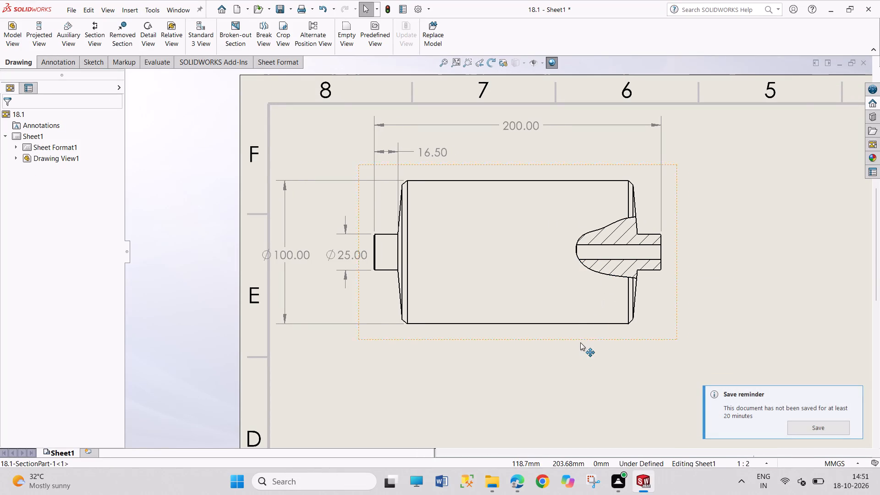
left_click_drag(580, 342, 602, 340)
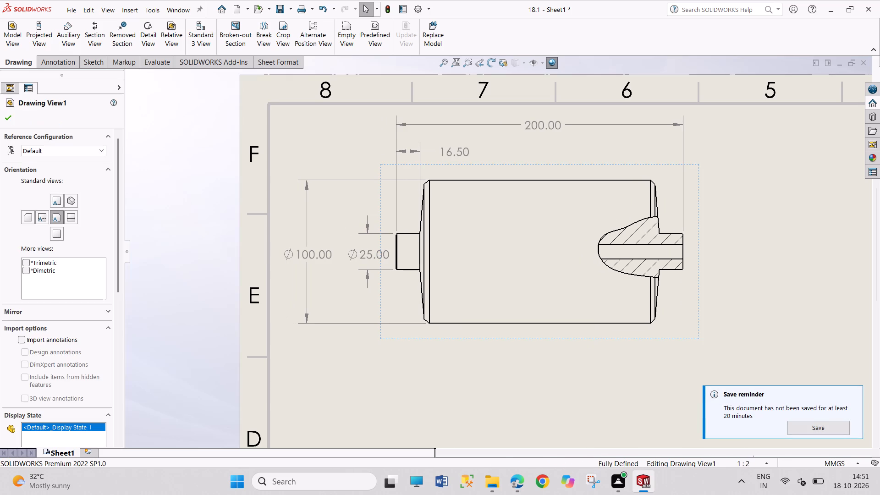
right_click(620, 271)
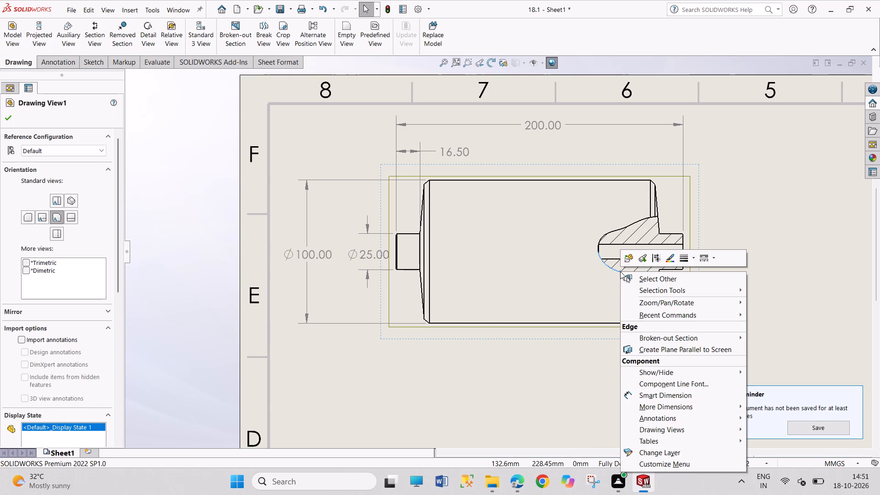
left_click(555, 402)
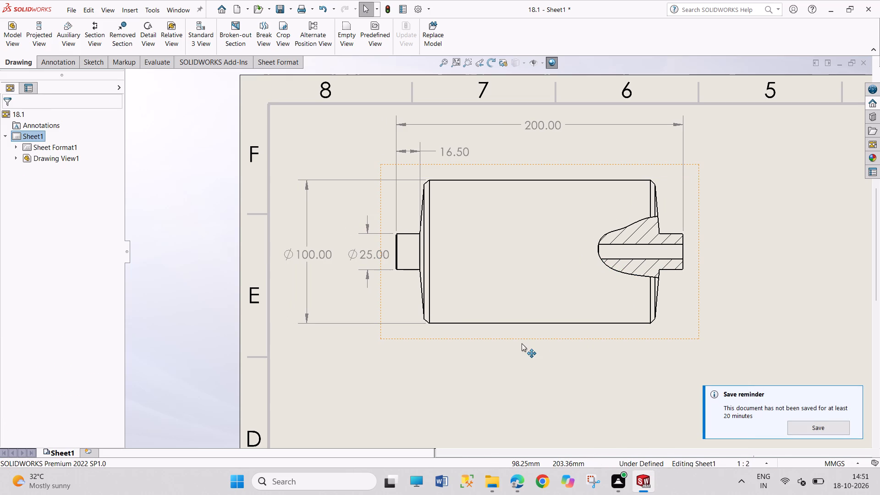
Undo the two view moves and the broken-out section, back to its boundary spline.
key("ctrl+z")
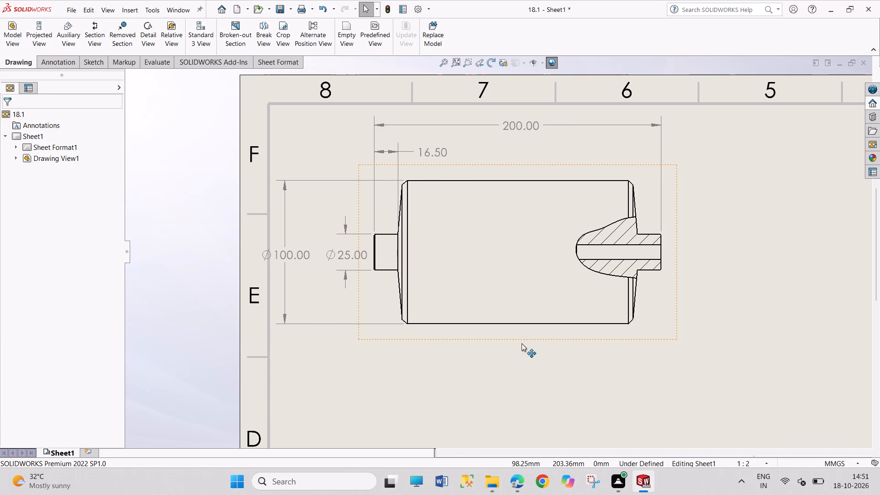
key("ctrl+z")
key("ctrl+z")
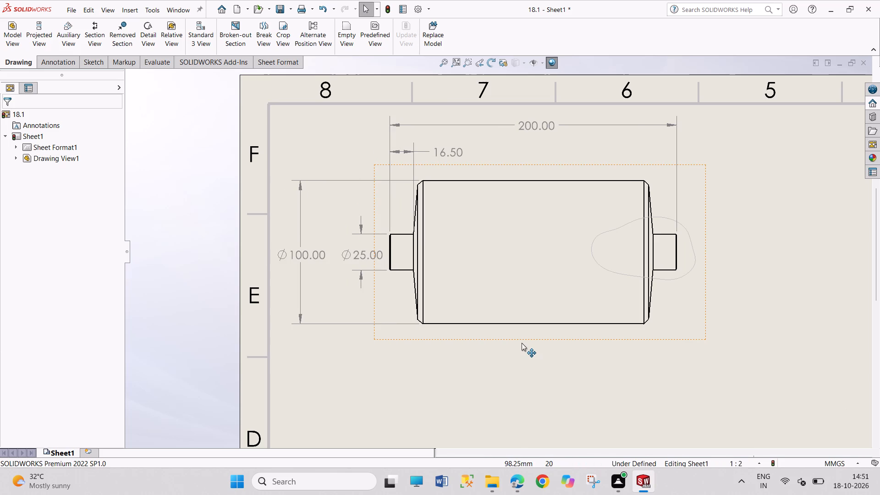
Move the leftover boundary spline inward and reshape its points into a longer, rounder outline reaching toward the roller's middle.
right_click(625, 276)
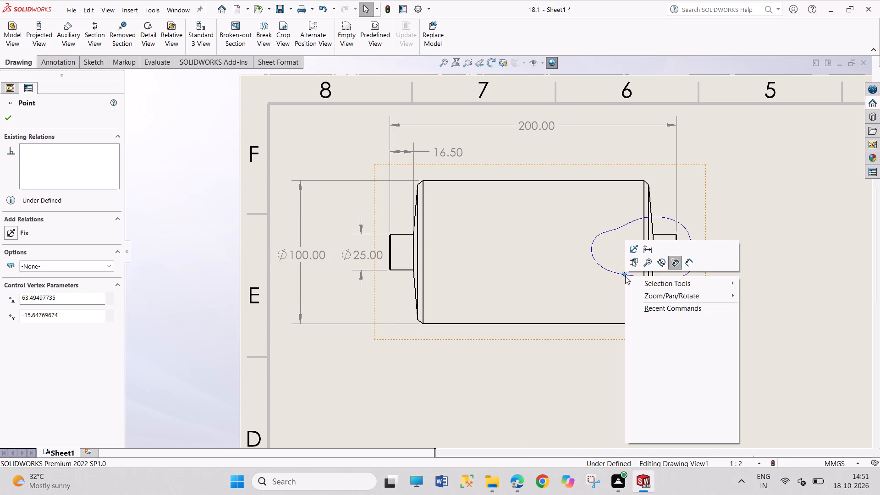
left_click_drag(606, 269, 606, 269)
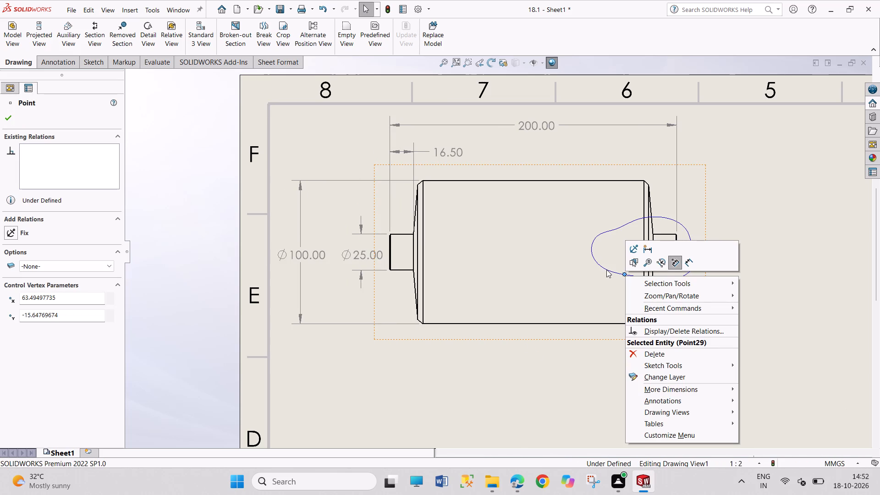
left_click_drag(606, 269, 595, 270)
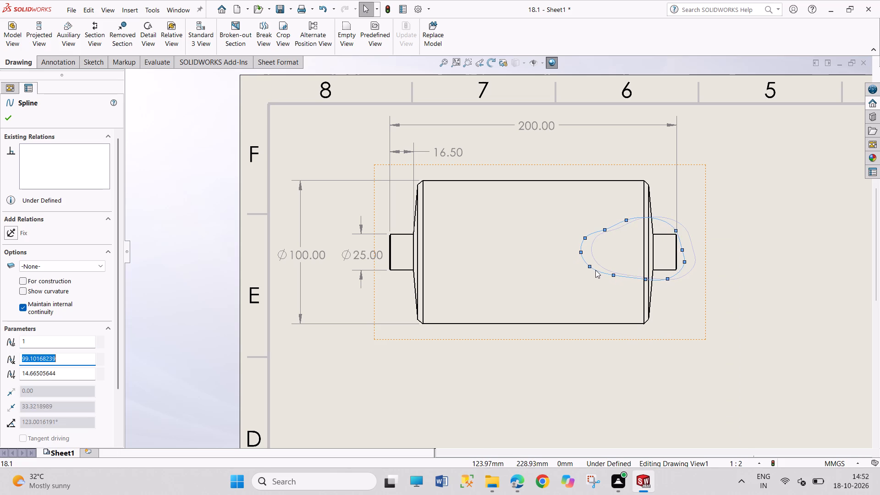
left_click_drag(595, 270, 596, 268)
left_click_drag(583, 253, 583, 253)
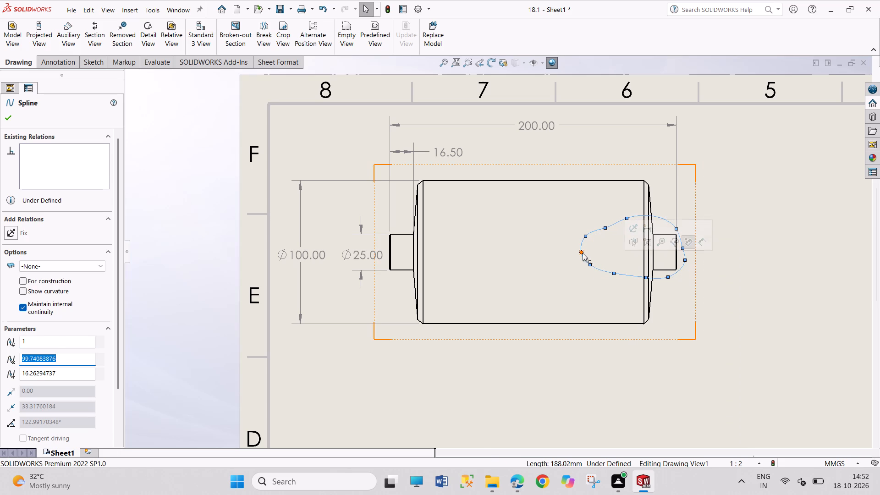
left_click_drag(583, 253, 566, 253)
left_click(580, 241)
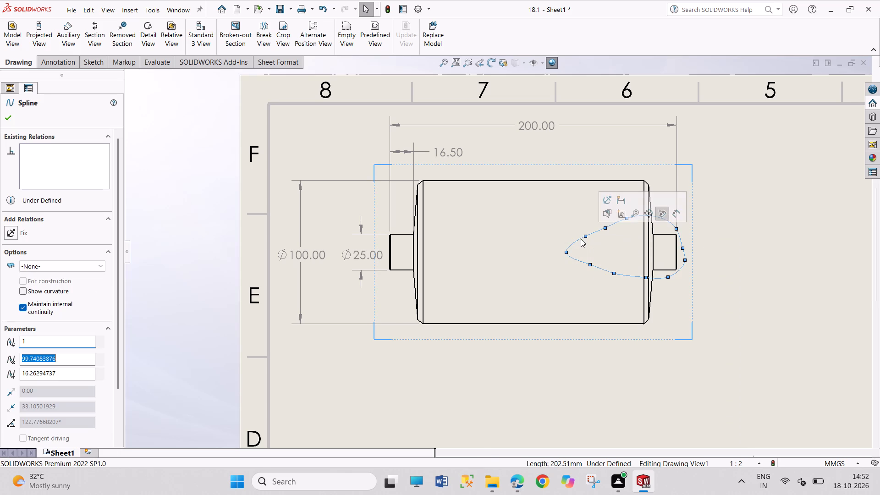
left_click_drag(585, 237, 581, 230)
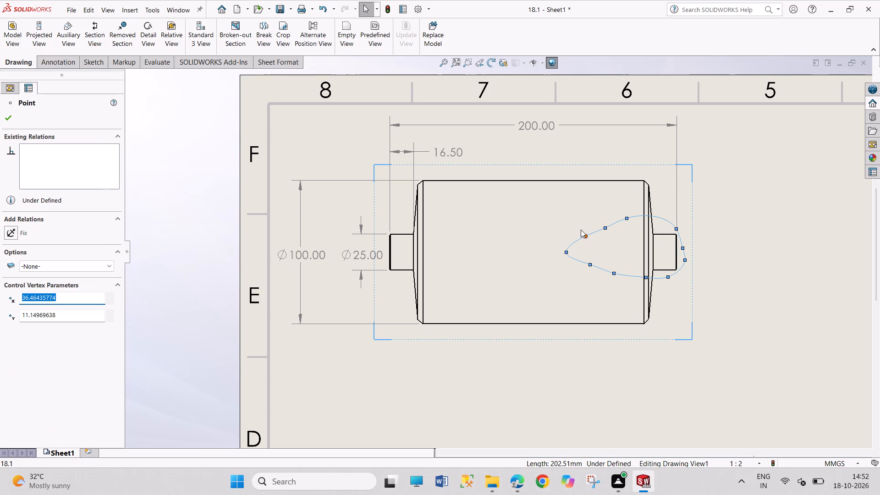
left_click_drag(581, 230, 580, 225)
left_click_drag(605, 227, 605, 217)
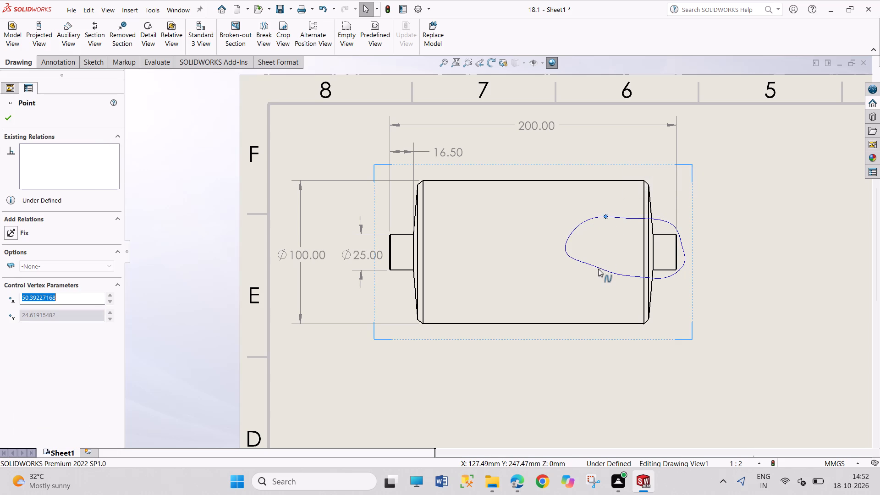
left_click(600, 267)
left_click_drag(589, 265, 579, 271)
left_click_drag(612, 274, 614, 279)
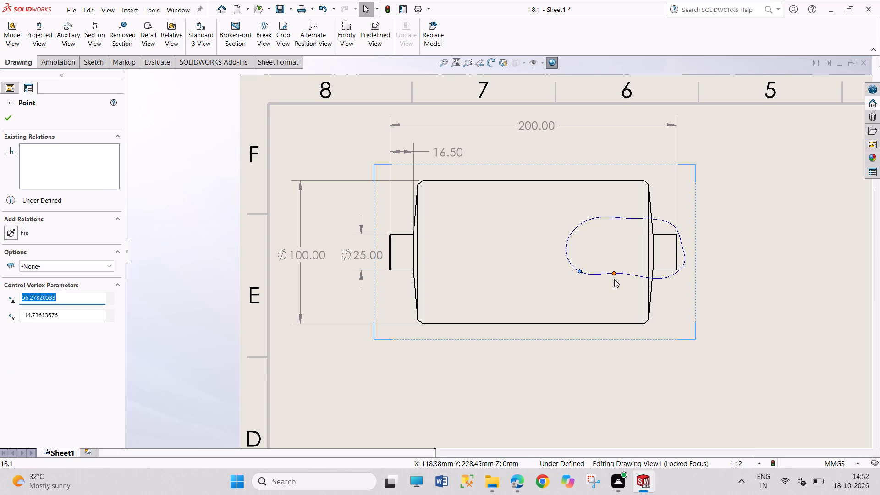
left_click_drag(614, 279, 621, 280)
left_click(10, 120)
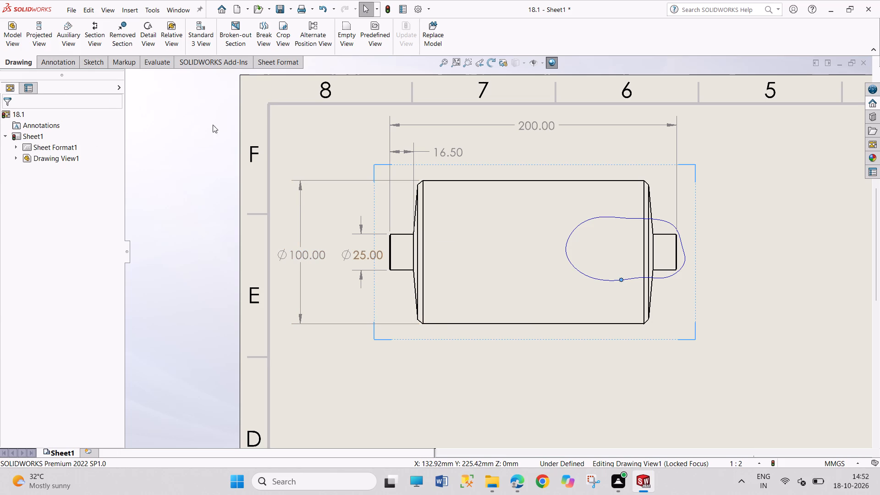
Delete the reshaped boundary spline around the roller's right shaft stub.
right_click(678, 271)
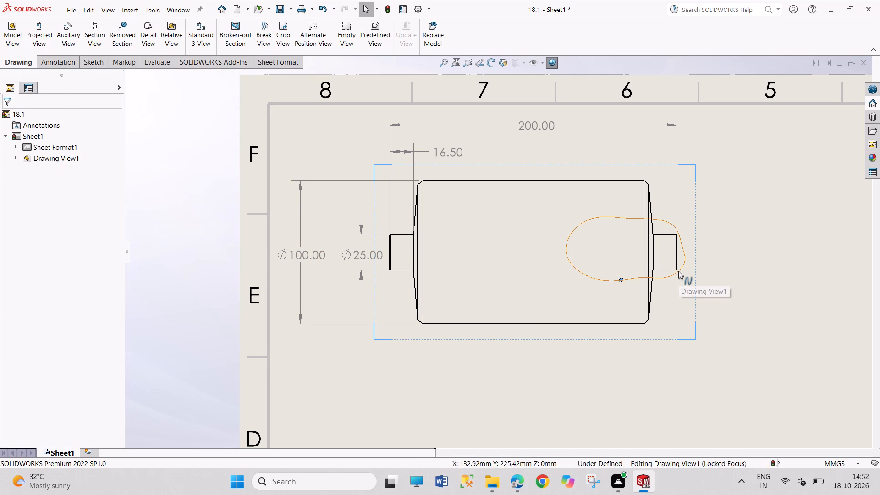
left_click(704, 393)
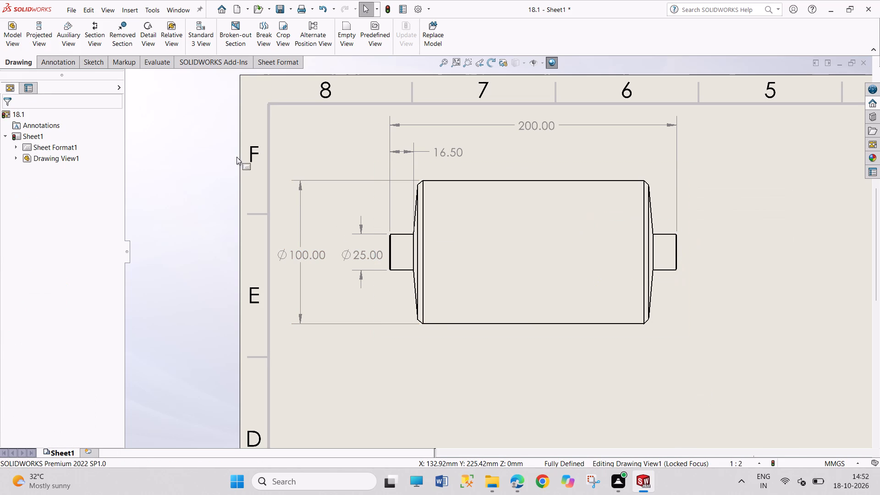
Start a new broken-out section and draw its boundary as a closed spline around the right shaft stub, extending well into the roller body.
left_click(239, 41)
left_click(692, 233)
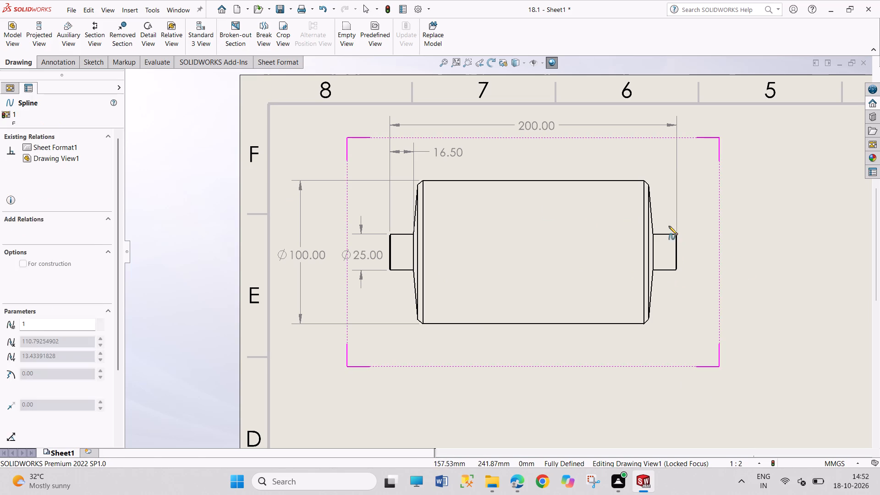
left_click(661, 225)
left_click(636, 223)
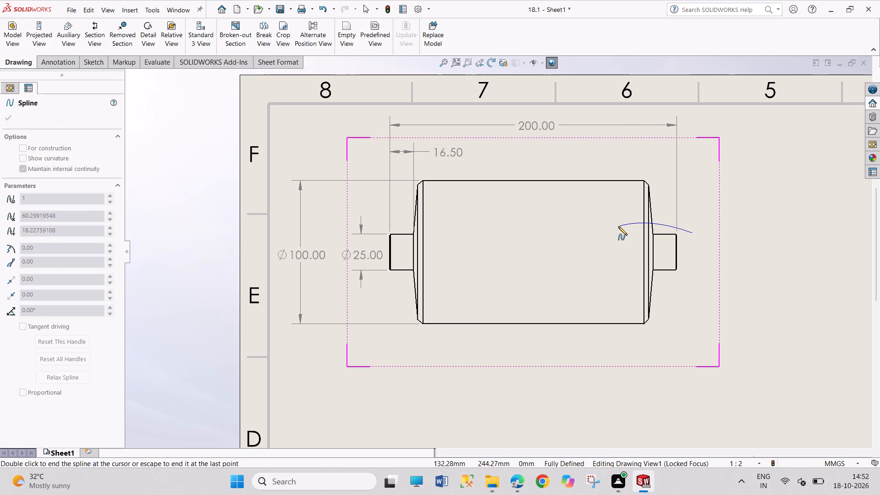
left_click(614, 228)
left_click(589, 231)
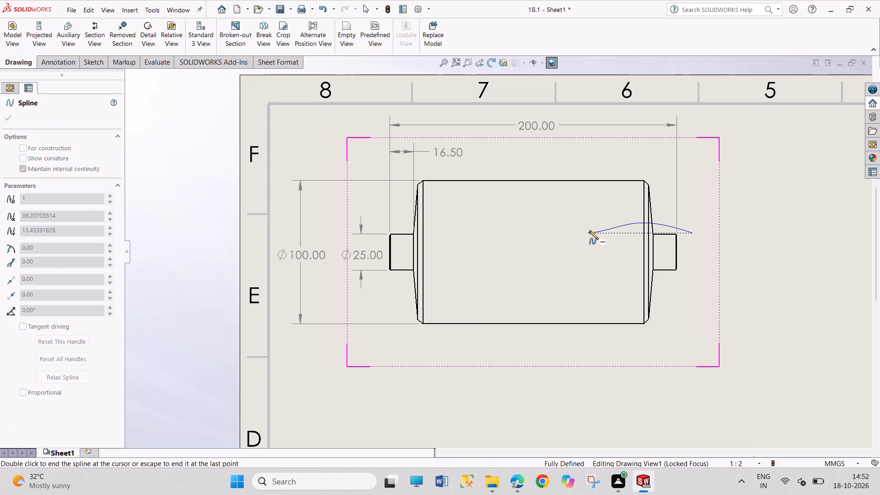
left_click(580, 239)
left_click(576, 248)
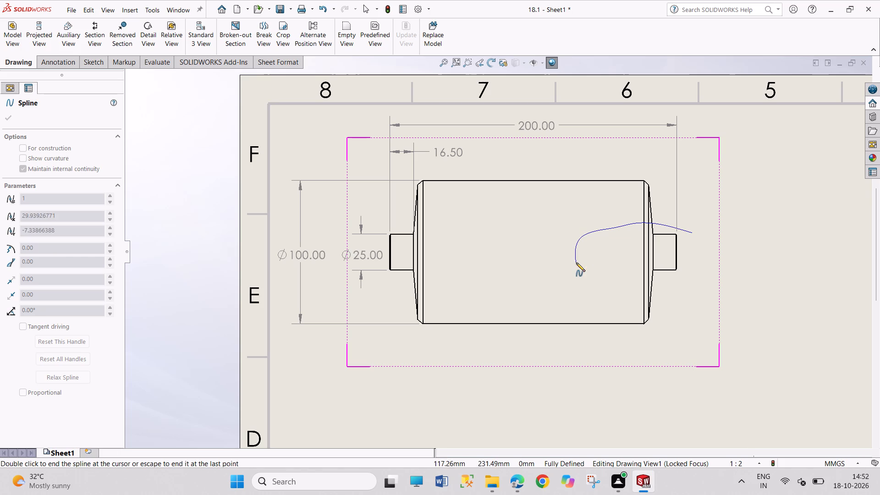
left_click(576, 263)
left_click(580, 272)
left_click(599, 276)
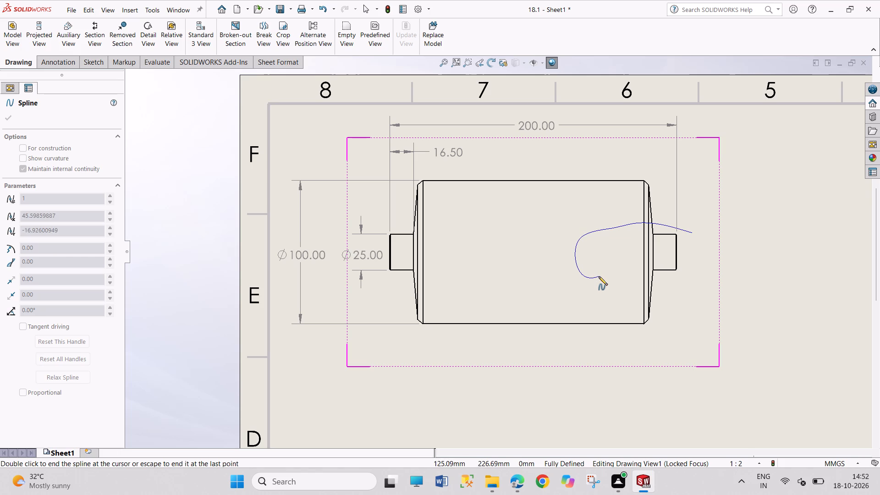
left_click(621, 276)
left_click(643, 276)
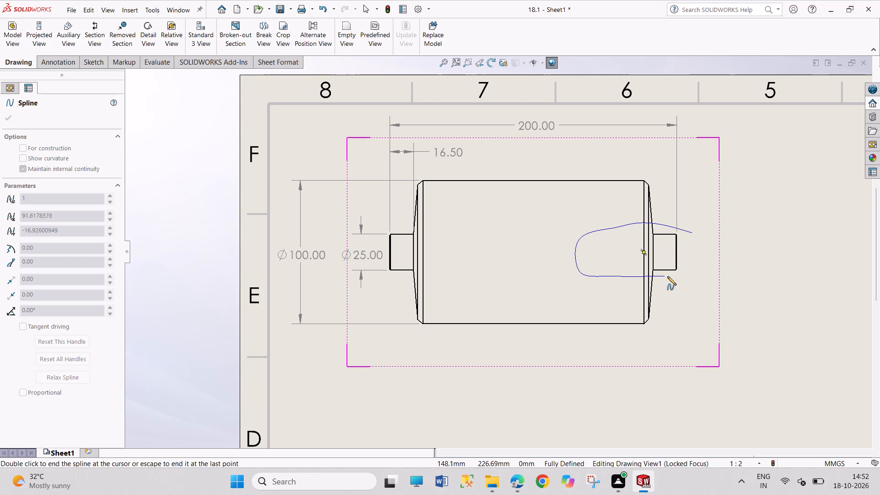
left_click(667, 276)
left_click(693, 269)
left_click(695, 259)
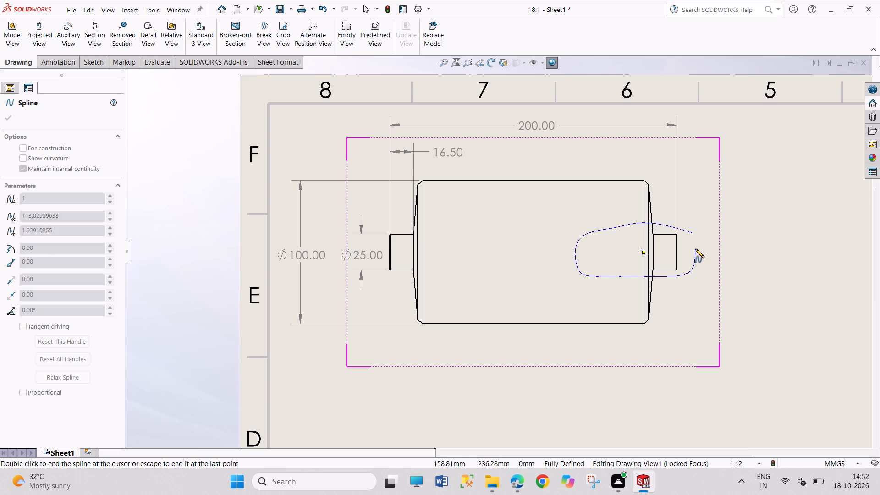
left_click(695, 249)
left_click(693, 233)
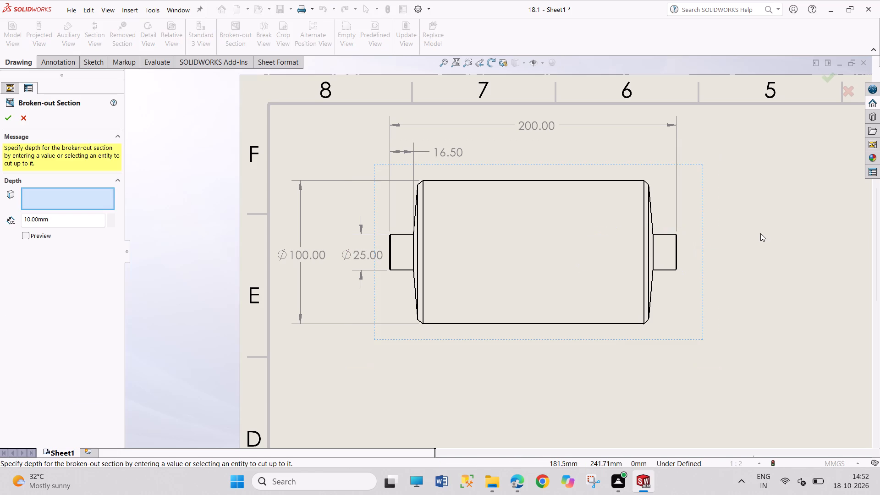
Create the broken-out section with a depth of 50 mm and the preview enabled.
double_click(80, 225)
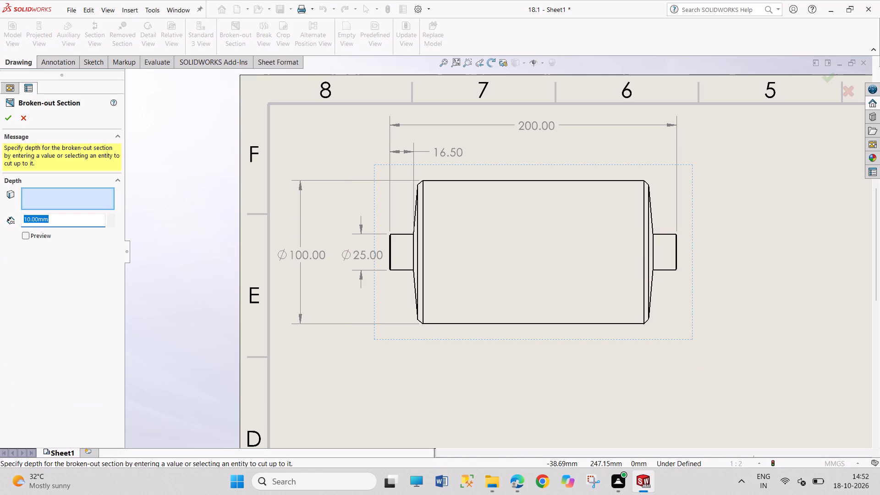
type("50")
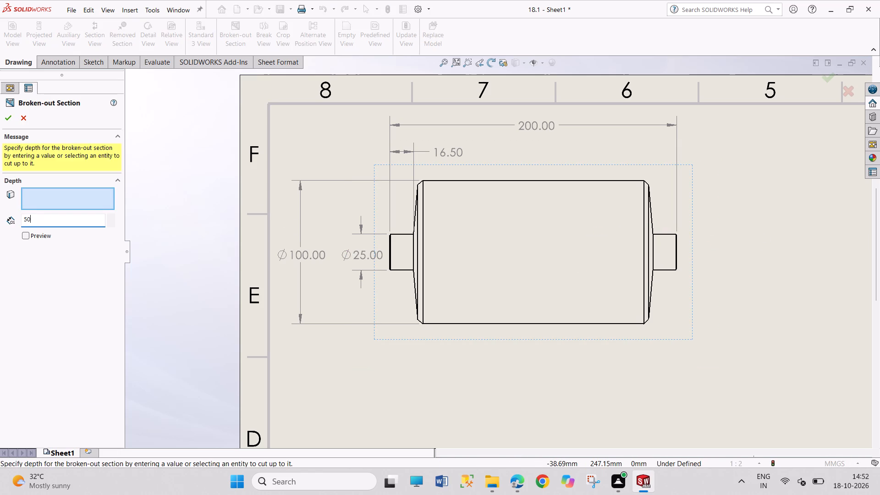
left_click(27, 236)
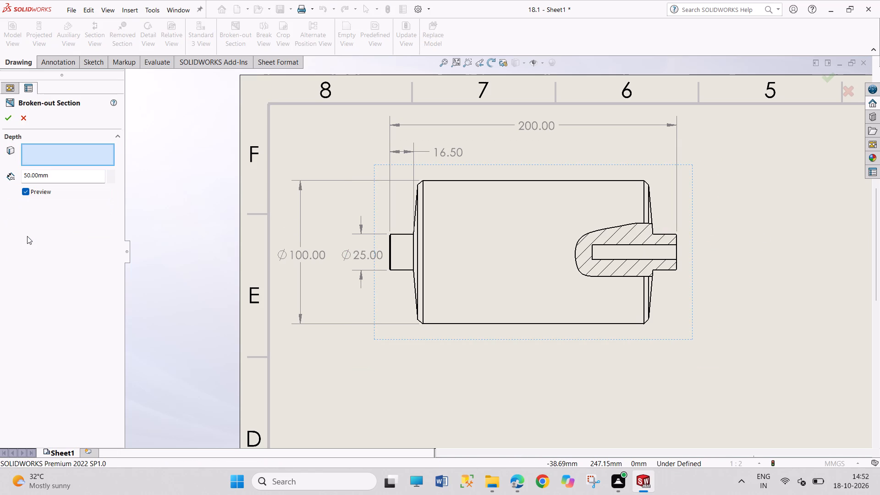
left_click(5, 118)
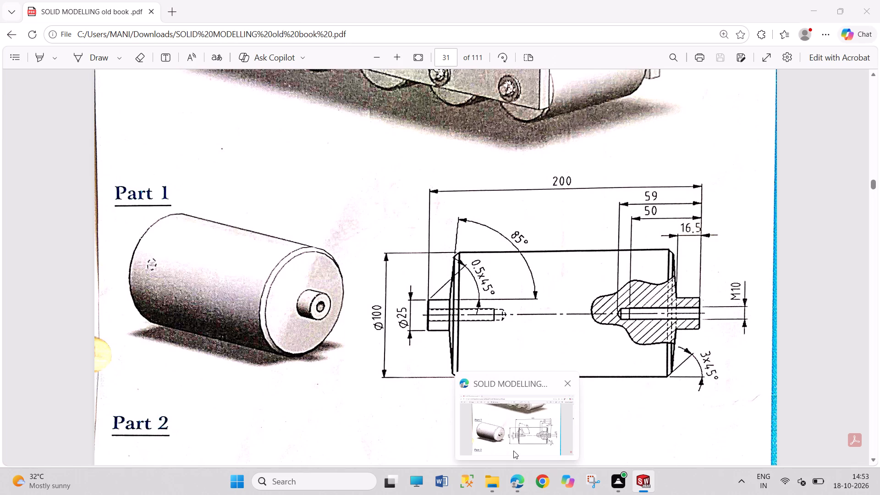
Dimension the diameter of the blind hole exposed in the broken-out section, placing it just beyond the right shaft stub's end.
right_click_drag(745, 334, 727, 221)
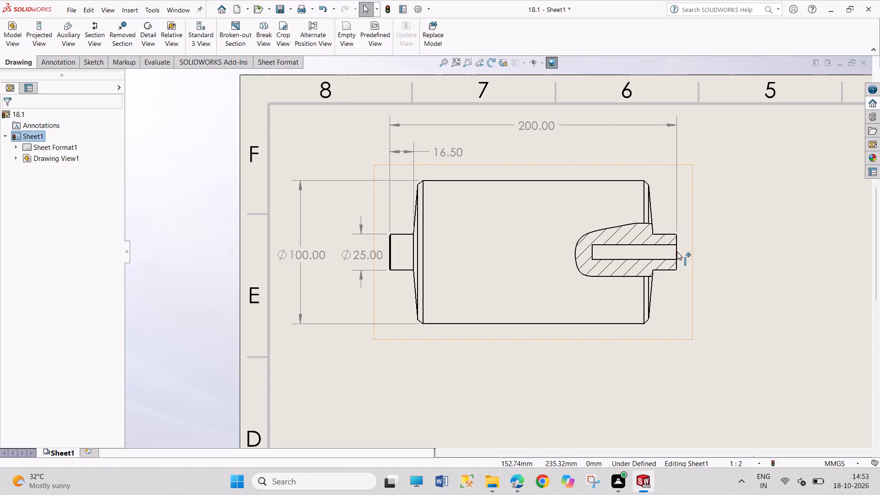
scroll(691, 252, "down", 6)
right_click_drag(688, 334, 696, 218)
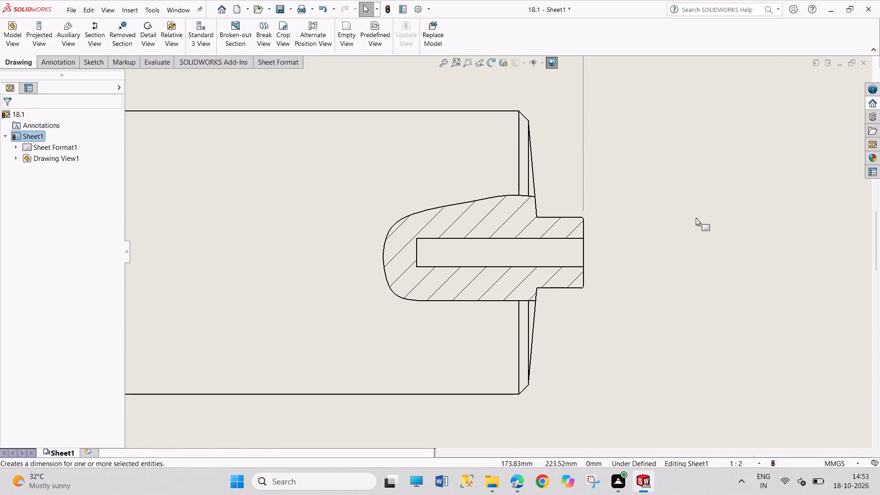
right_click_drag(696, 218, 696, 218)
left_click(573, 267)
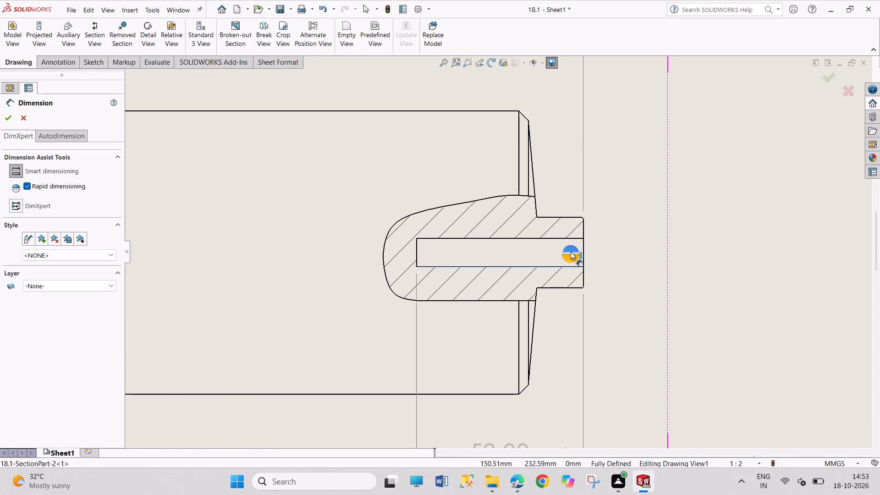
left_click(573, 240)
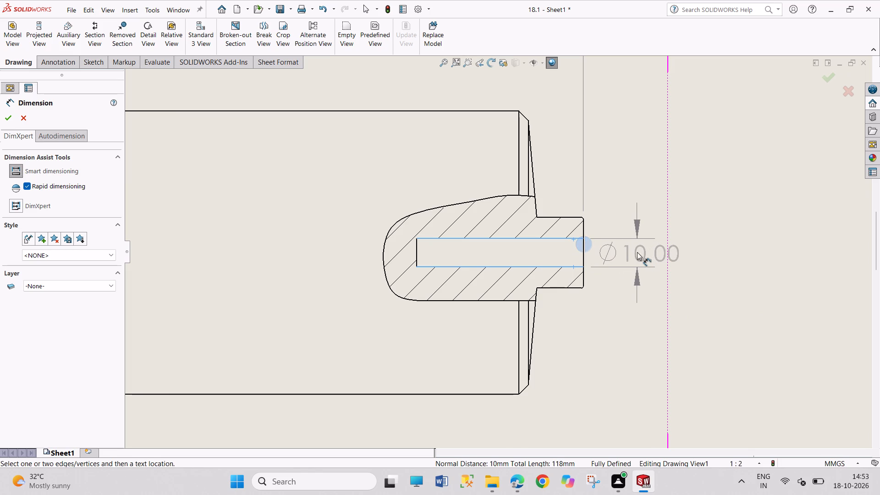
left_click(639, 251)
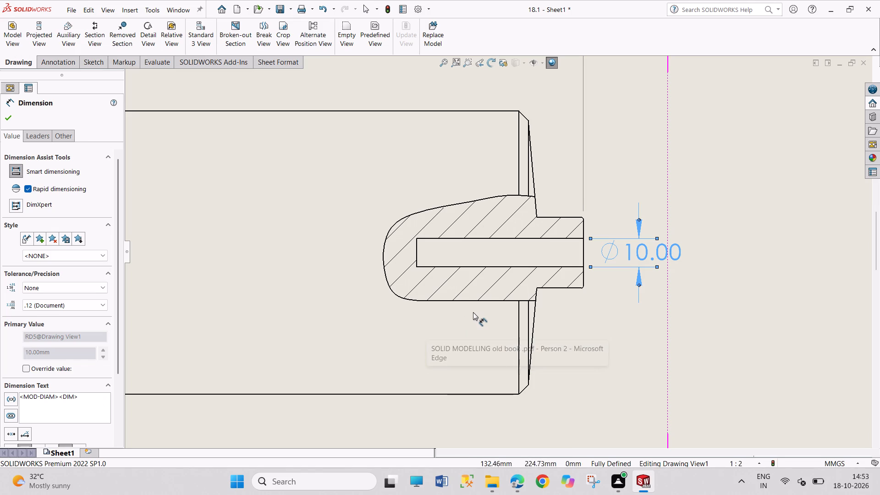
scroll(477, 310, "up", 6)
scroll(360, 243, "down", 4)
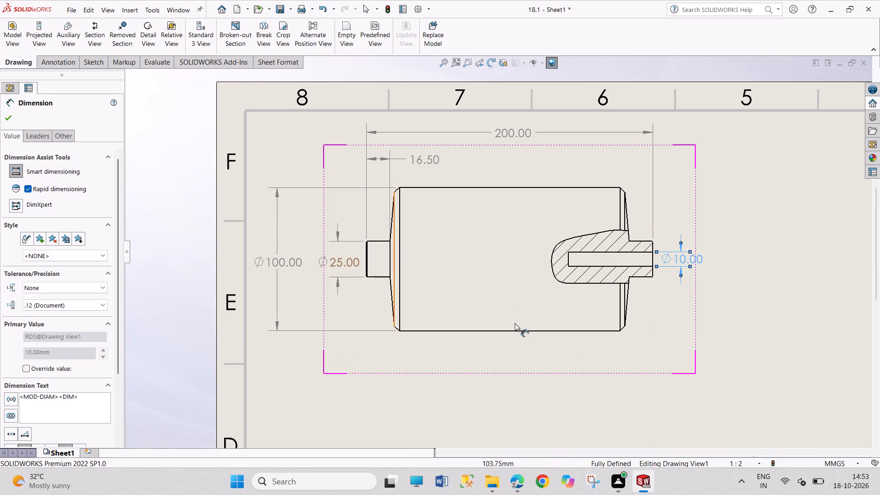
right_click(573, 391)
left_click(595, 335)
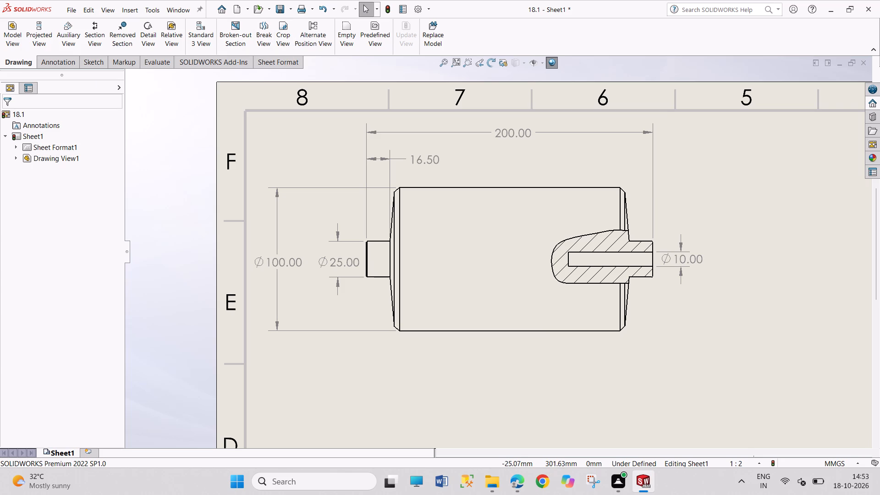
Add a centerline along the roller's axis between the upper and lower edges of the roller body.
left_click(60, 65)
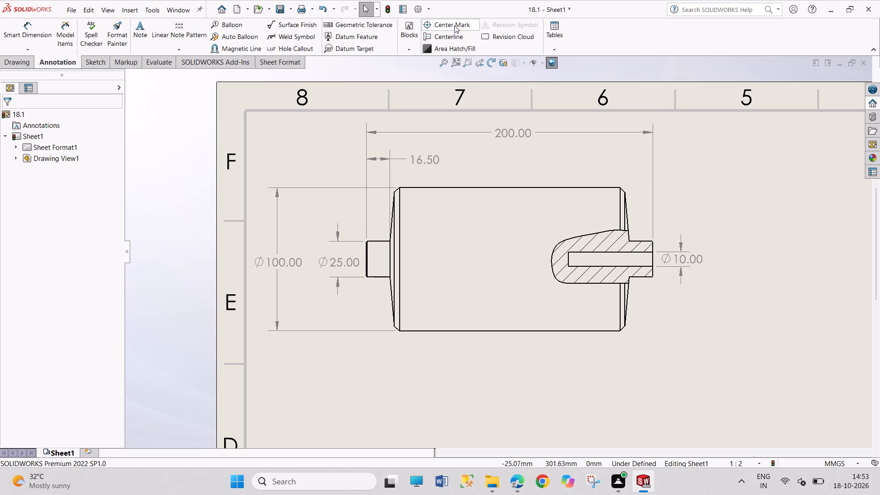
left_click(449, 38)
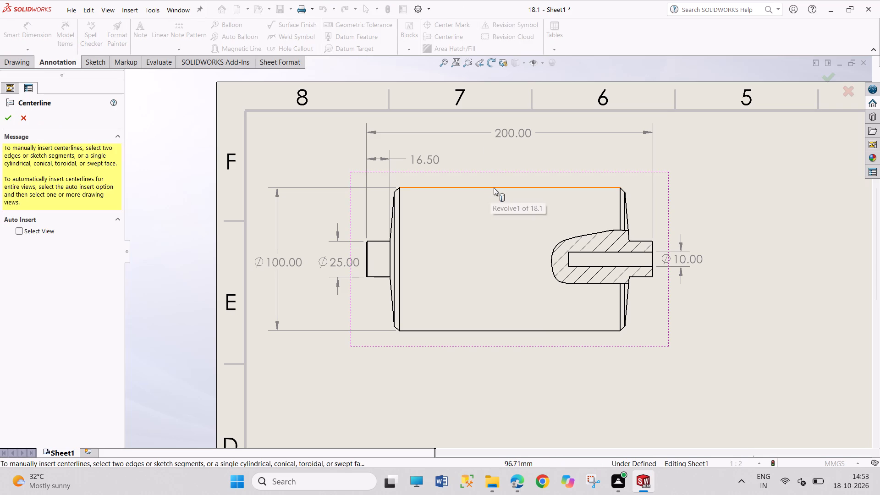
left_click(494, 187)
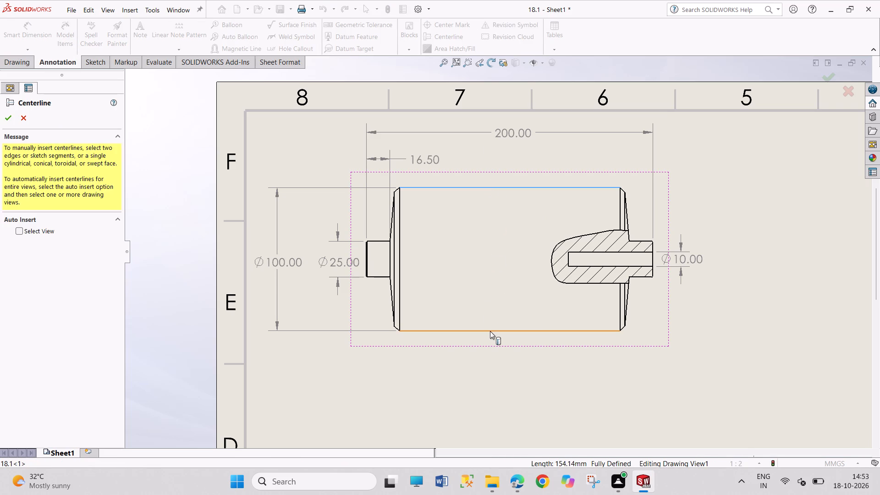
left_click(490, 331)
left_click(12, 114)
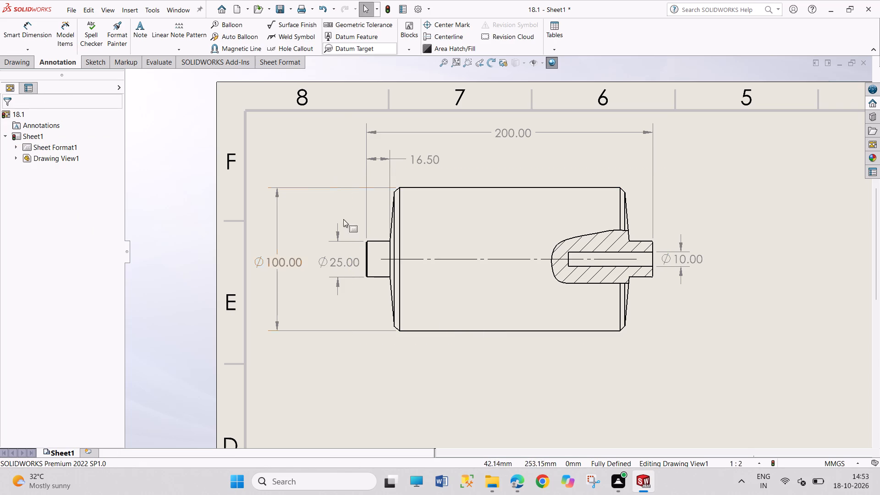
Add a chamfer dimension to the upper corner of the left shaft stub, referenced to its end face, placing the text above and outside the stub.
left_click(34, 47)
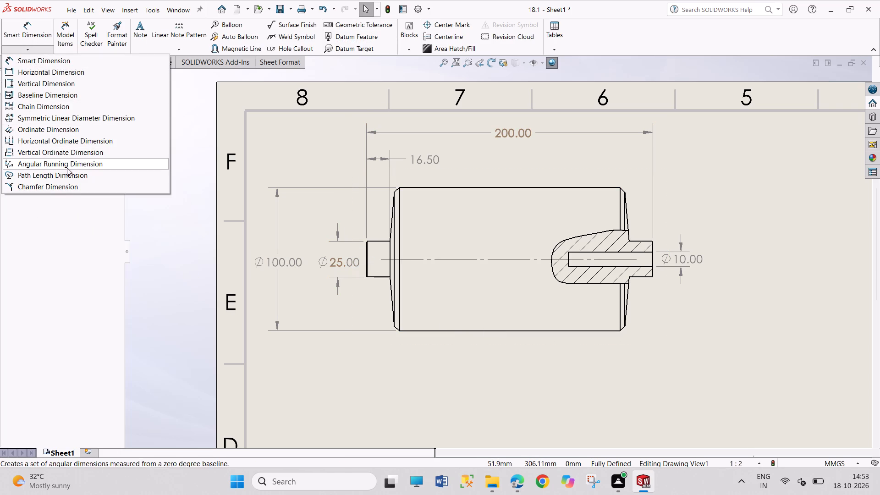
left_click(71, 187)
scroll(450, 272, "down", 6)
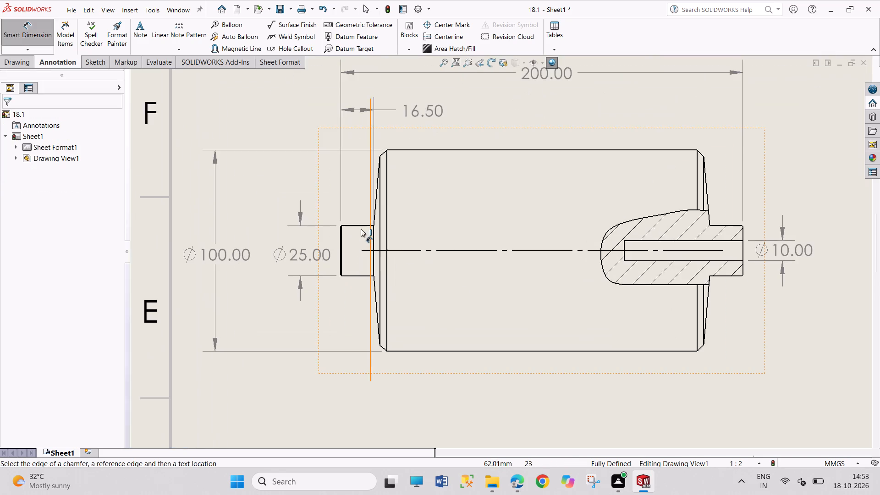
scroll(361, 229, "down", 5)
scroll(263, 172, "down", 6)
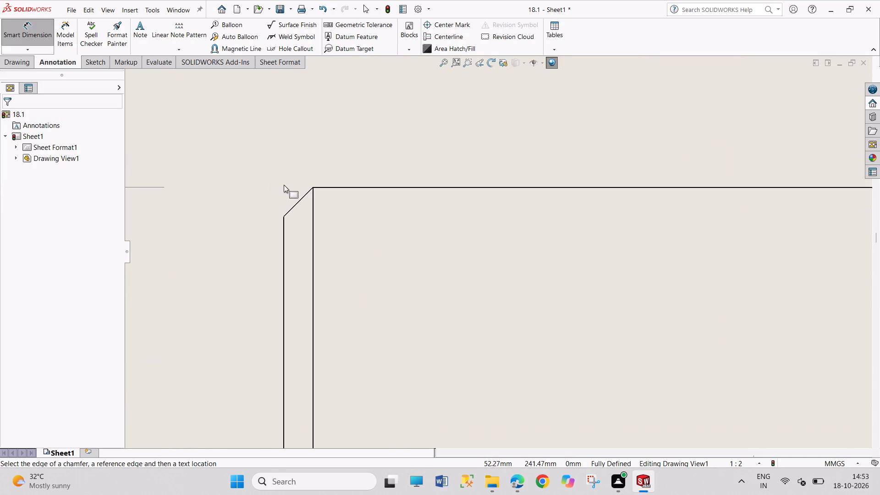
left_click(299, 201)
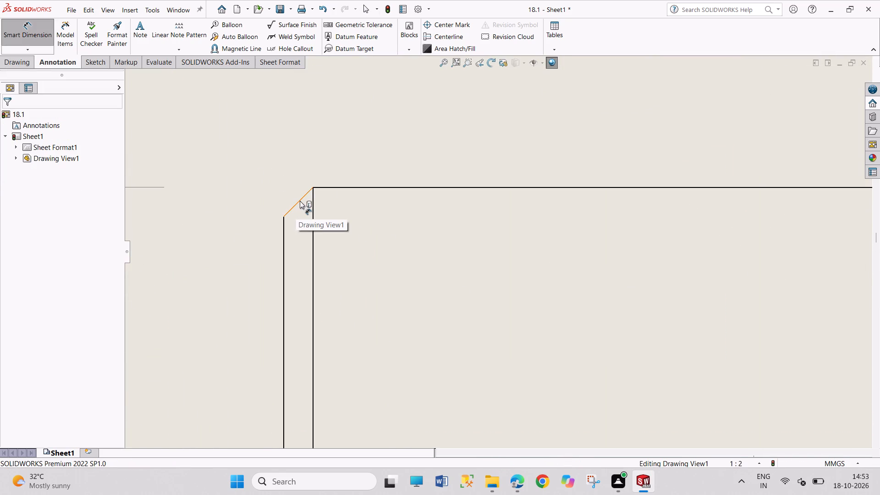
scroll(443, 256, "up", 6)
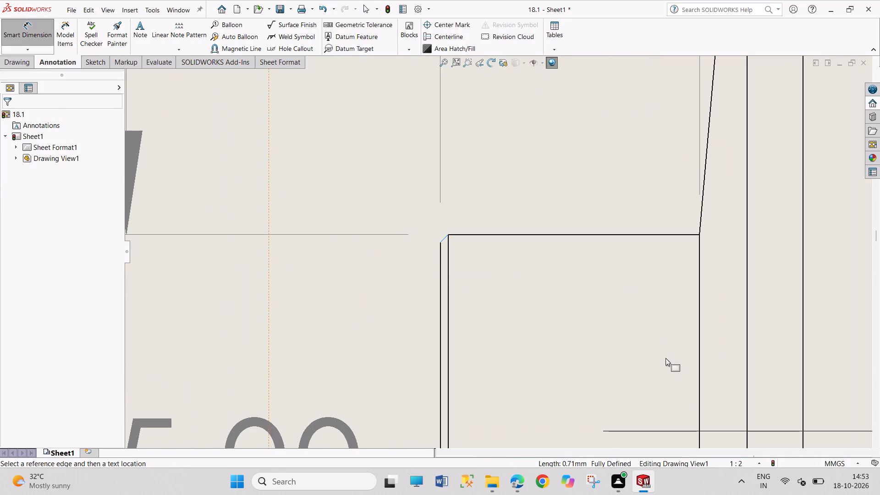
left_click(668, 430)
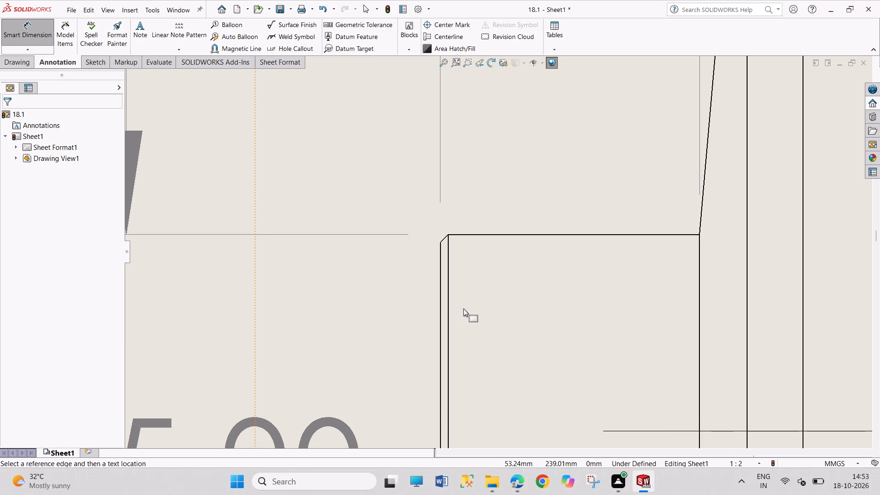
left_click(440, 307)
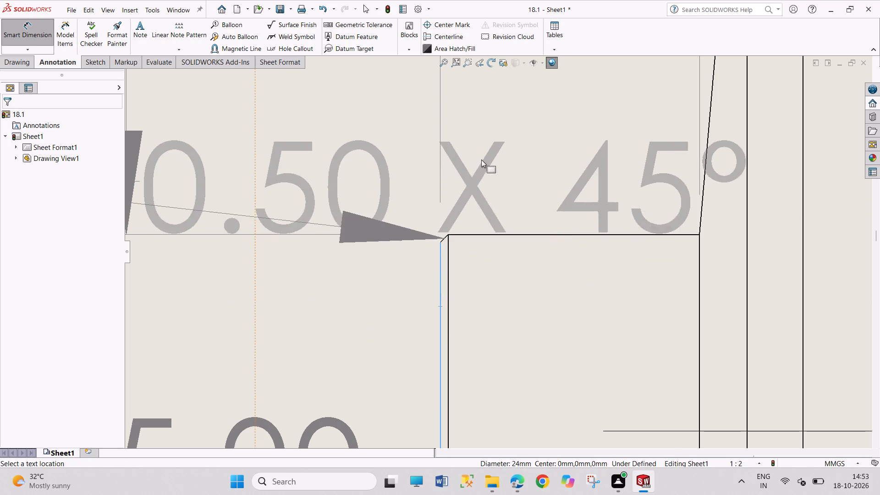
scroll(481, 159, "up", 6)
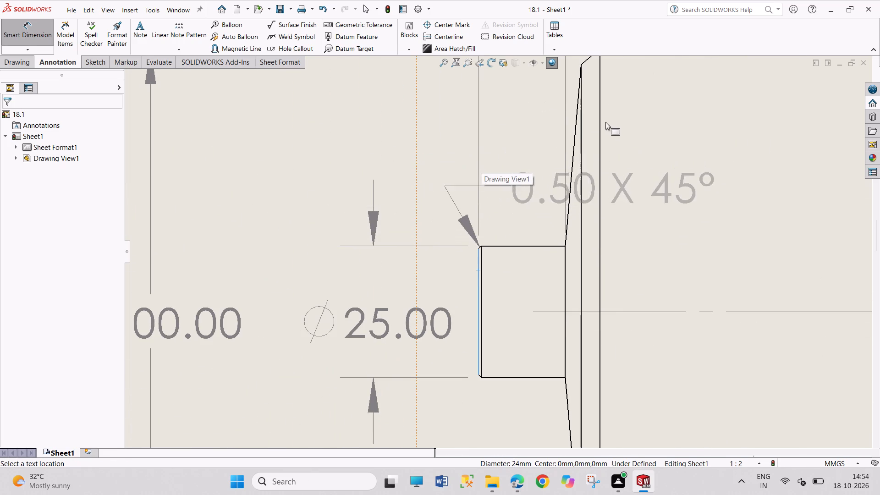
scroll(636, 154, "up", 6)
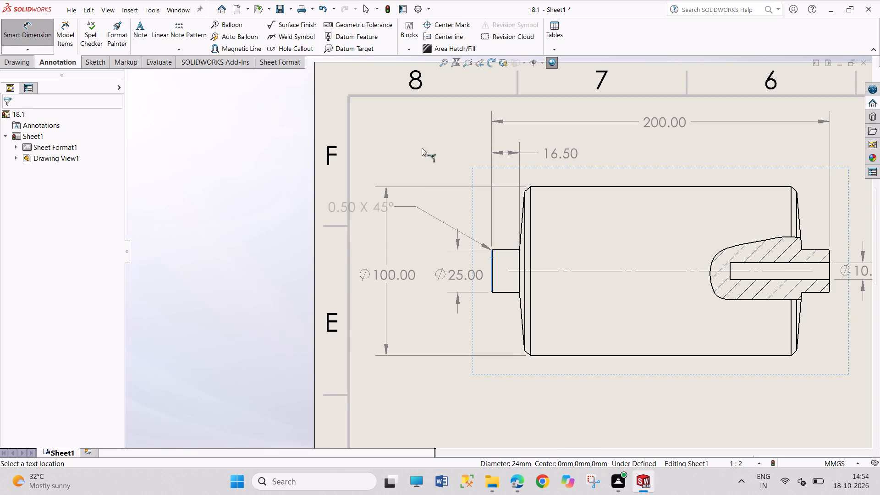
left_click(505, 76)
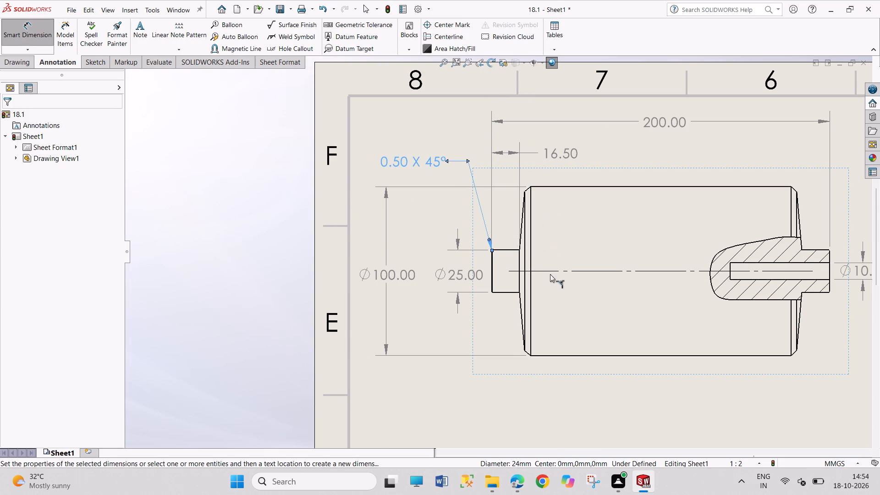
right_click(500, 374)
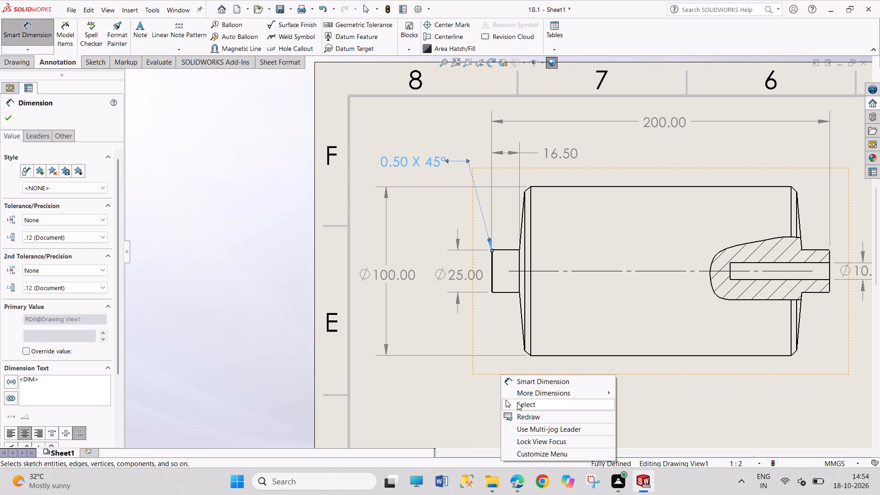
left_click(517, 402)
Dimension the angle between the roller's tapered left end face and its centerline, placing the text inside the roller body.
scroll(604, 398, "up", 1)
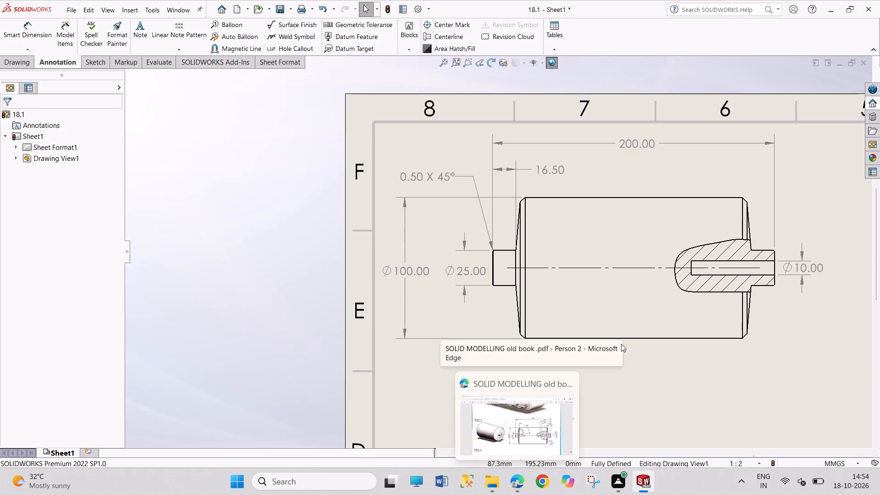
right_click_drag(641, 383, 610, 208)
scroll(593, 225, "down", 4)
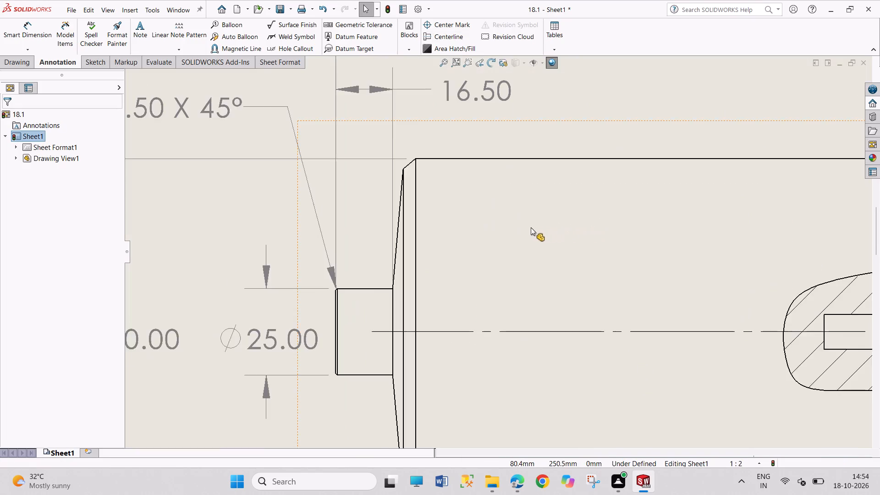
scroll(531, 227, "down", 2)
right_click_drag(544, 339, 545, 209)
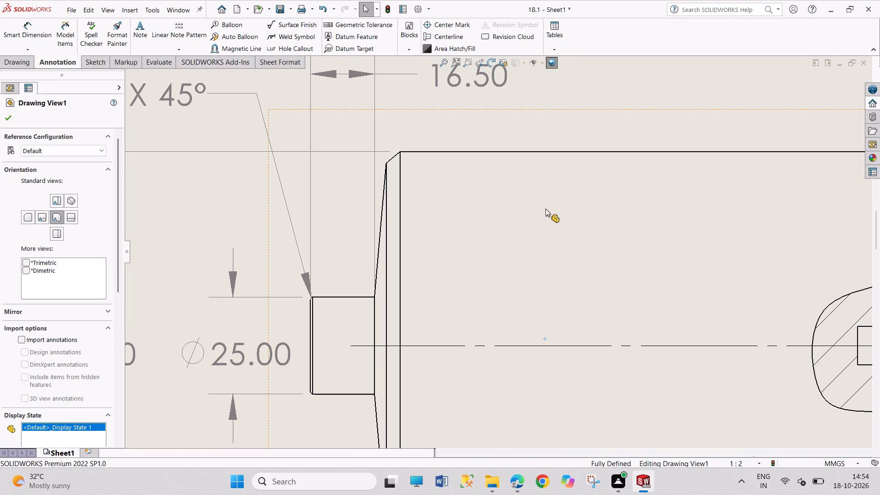
right_click_drag(528, 295, 529, 187)
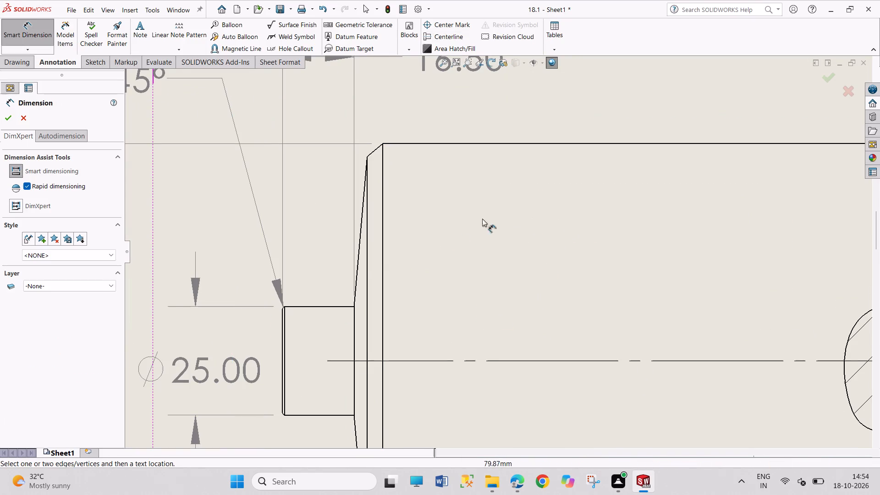
left_click(358, 252)
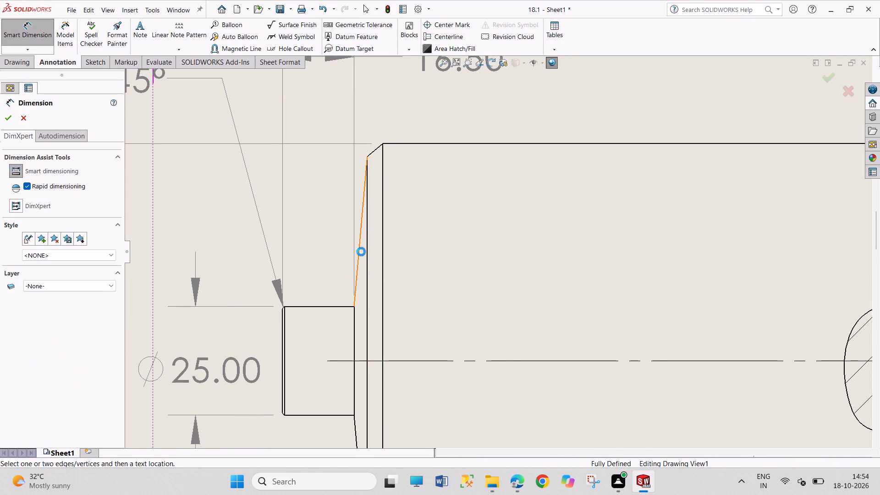
left_click(514, 361)
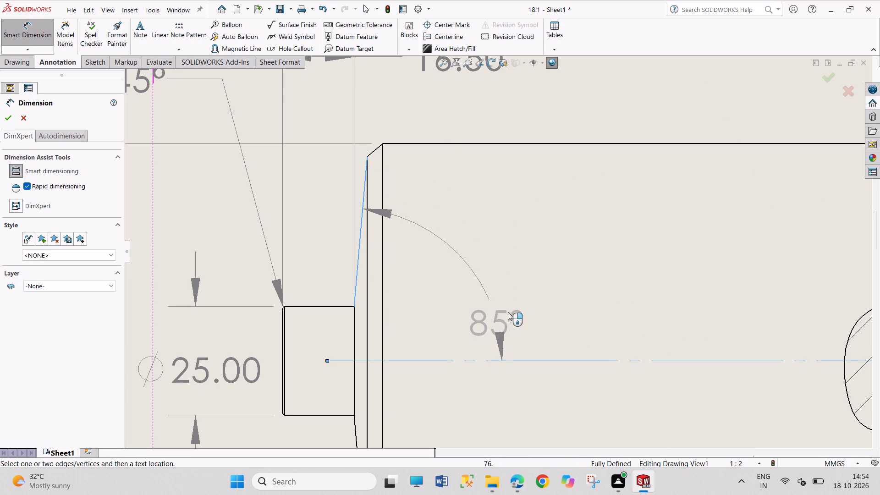
left_click(483, 263)
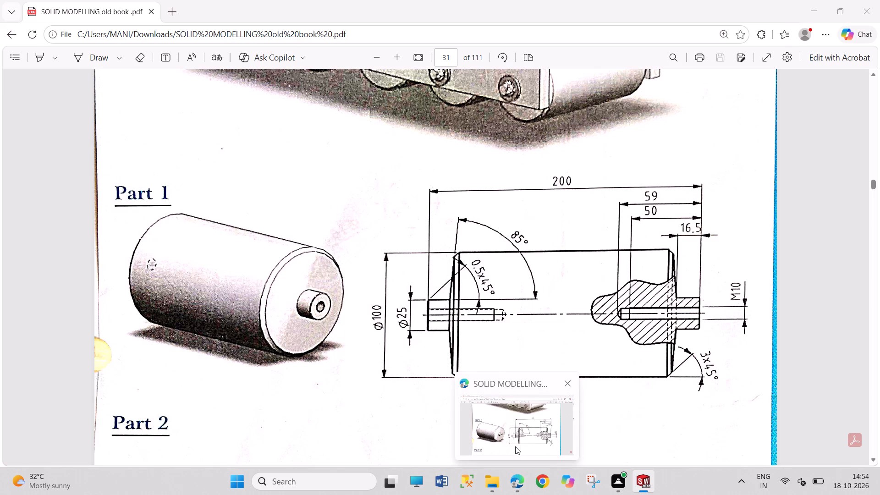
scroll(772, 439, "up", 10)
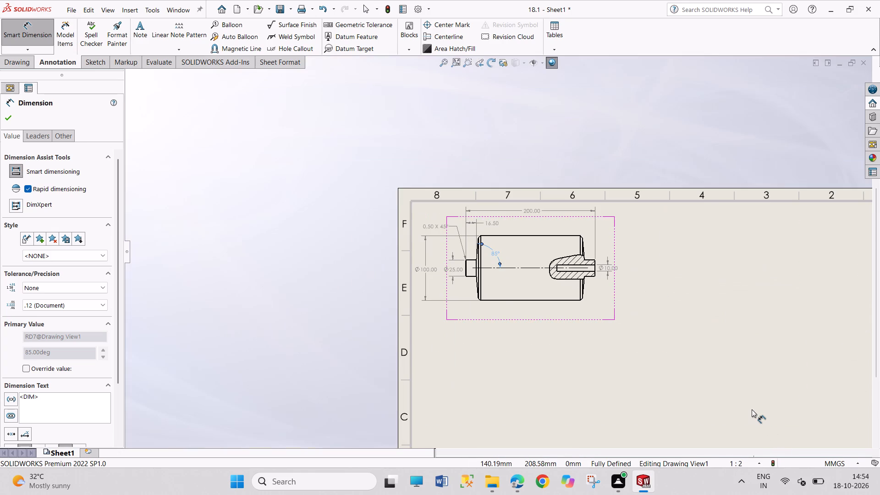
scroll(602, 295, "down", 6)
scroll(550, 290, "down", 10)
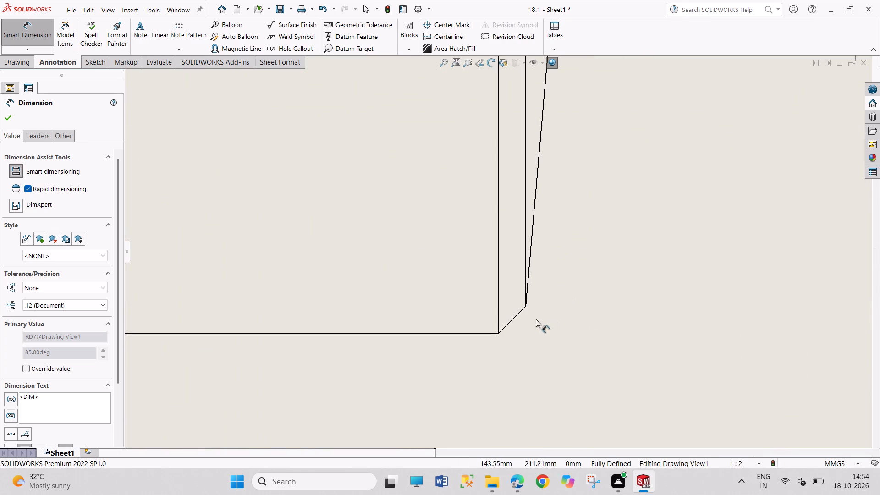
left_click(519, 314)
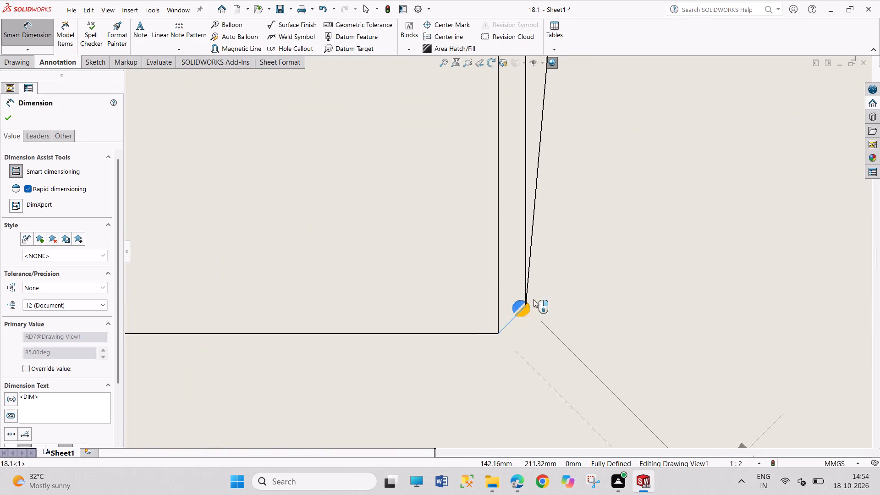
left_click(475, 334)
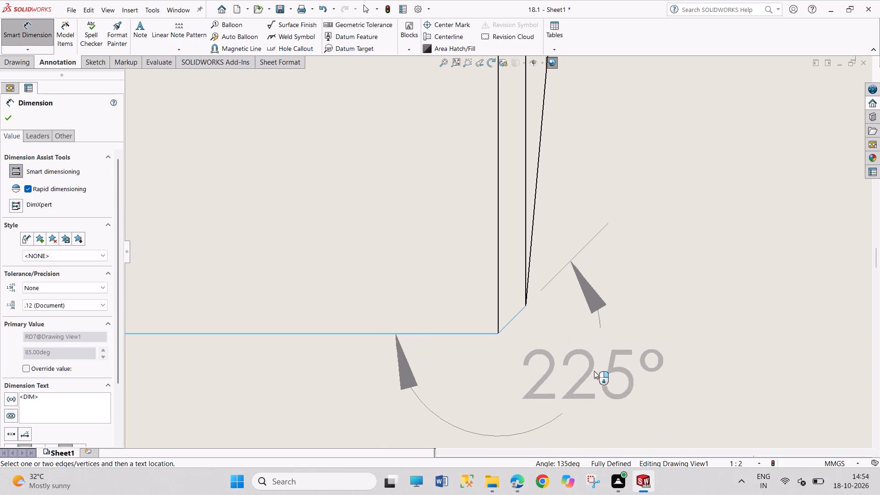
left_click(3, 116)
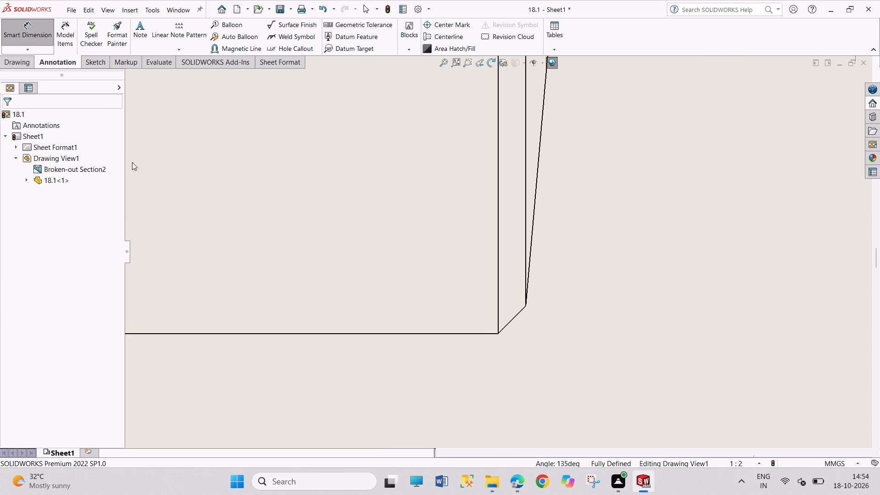
Add a chamfer dimension to the roller body's lower right corner, referenced to the body's bottom edge, placing the text beyond the corner.
scroll(254, 202, "up", 1)
left_click(43, 53)
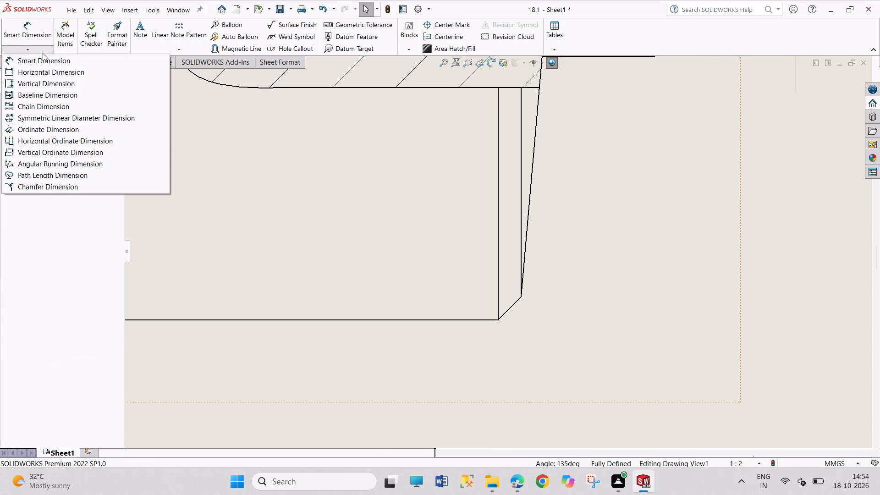
left_click(79, 188)
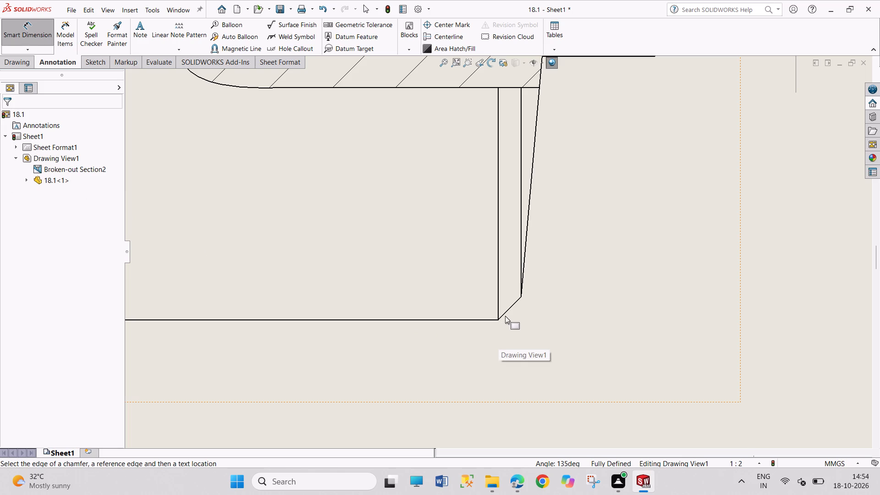
left_click(506, 313)
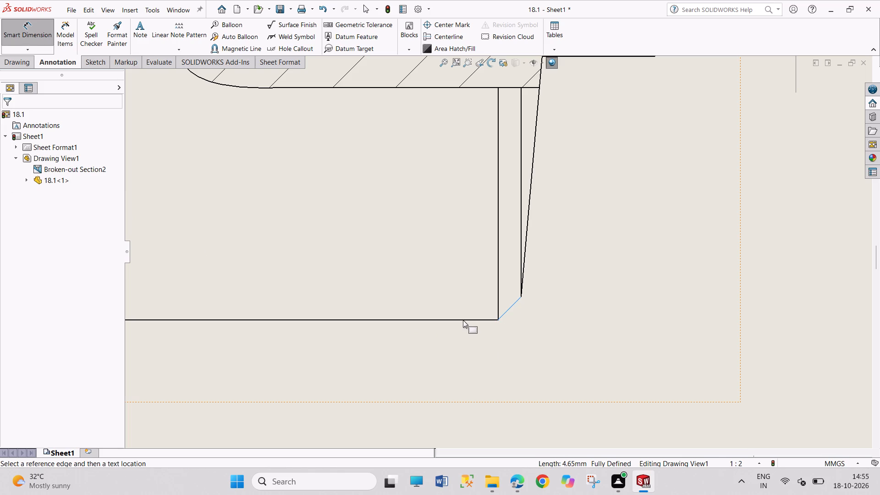
left_click(465, 321)
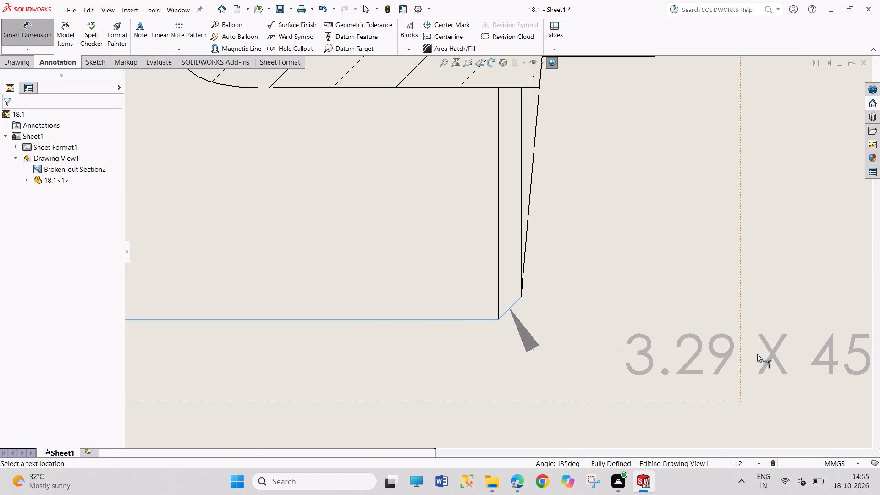
left_click(757, 354)
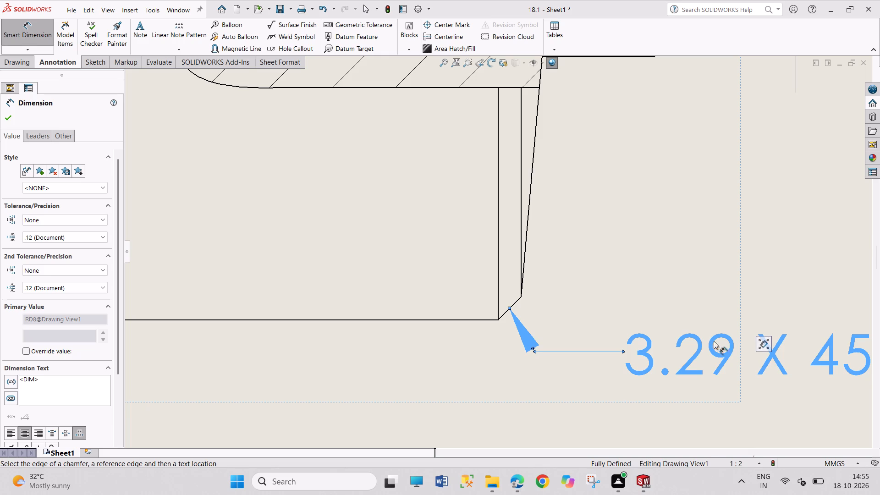
right_click(676, 274)
left_click(693, 300)
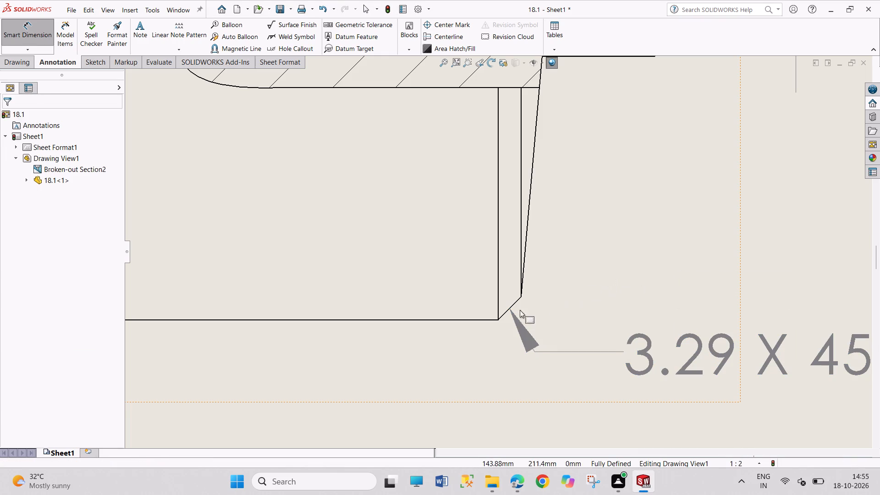
Open the 18.1 part model from its drawing view.
right_click(478, 401)
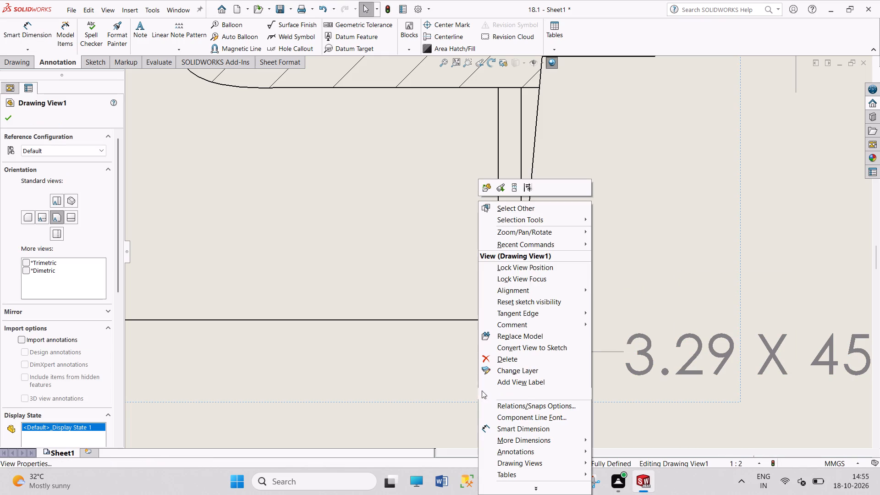
left_click(484, 188)
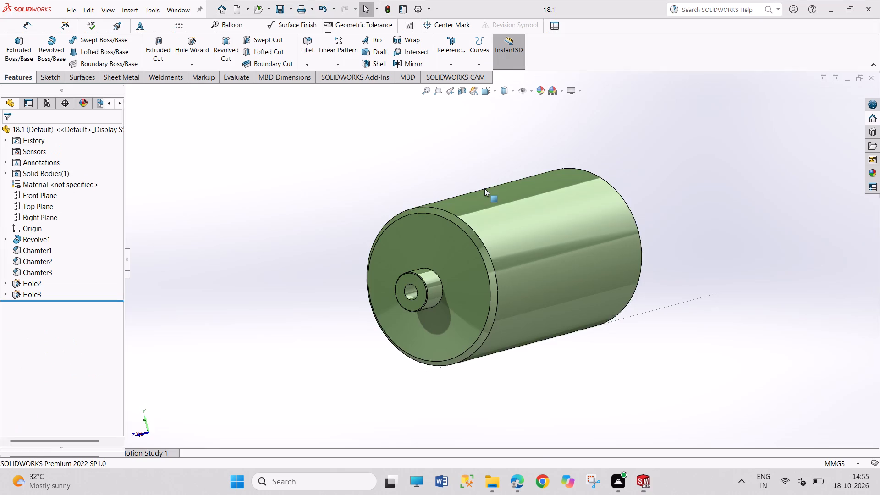
Check the distance and angle in the Chamfer2 feature's definition, keeping its settings.
right_click(30, 263)
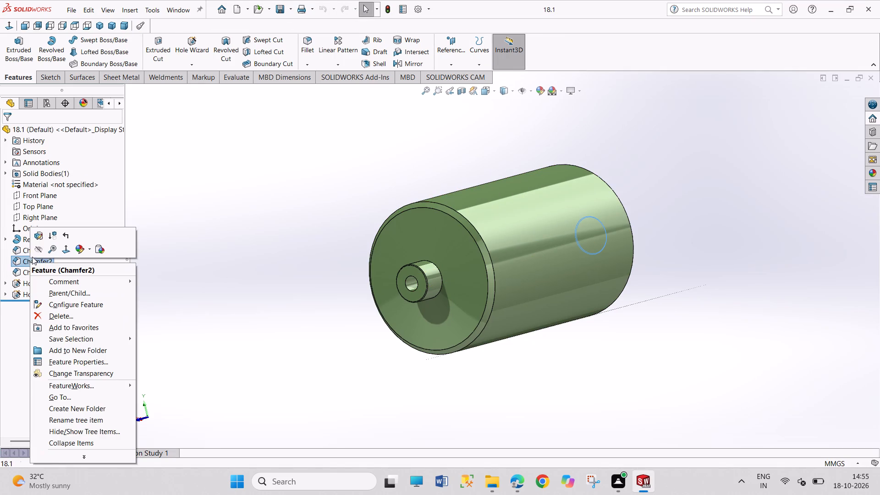
left_click(39, 236)
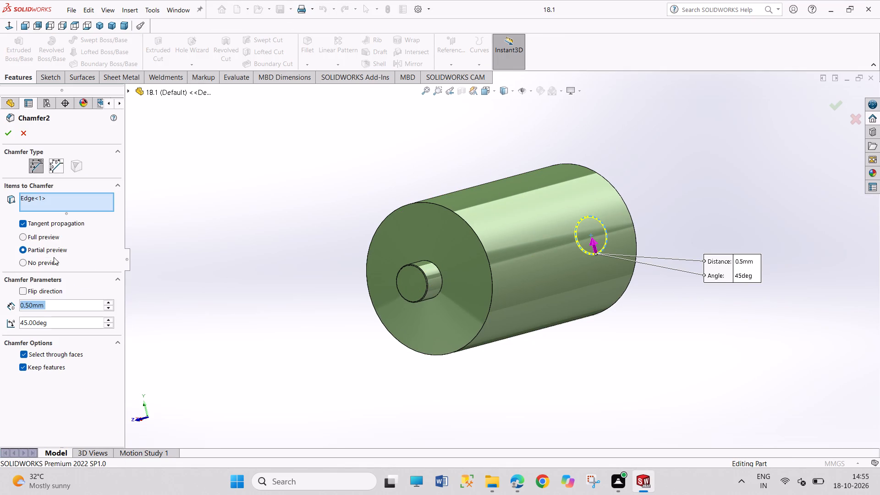
left_click(6, 134)
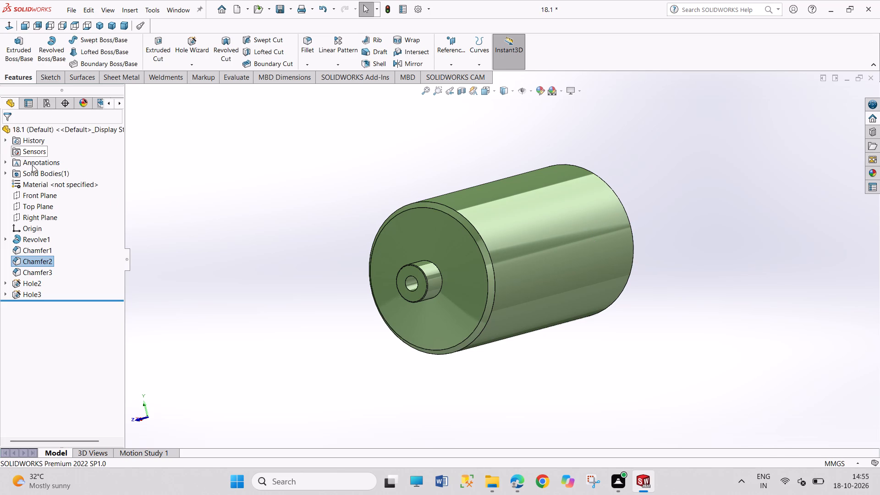
Check the distance and angle in the Chamfer3 feature's definition, keeping its settings.
right_click(26, 270)
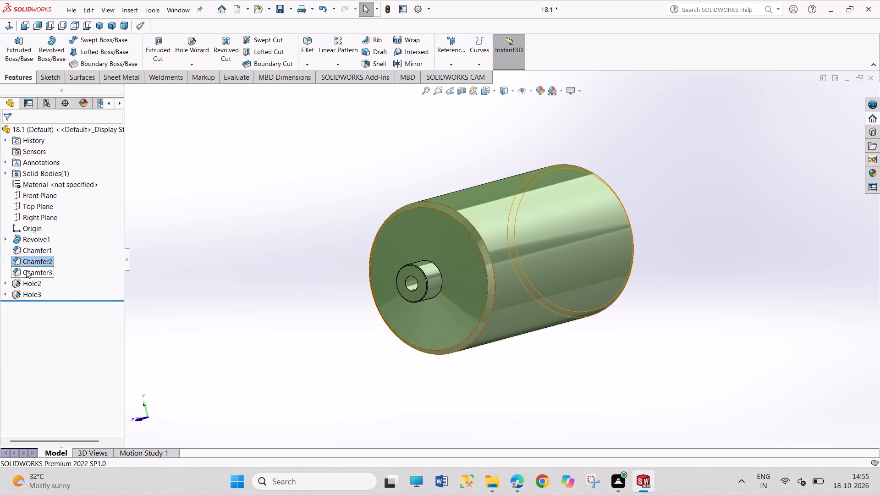
left_click(35, 240)
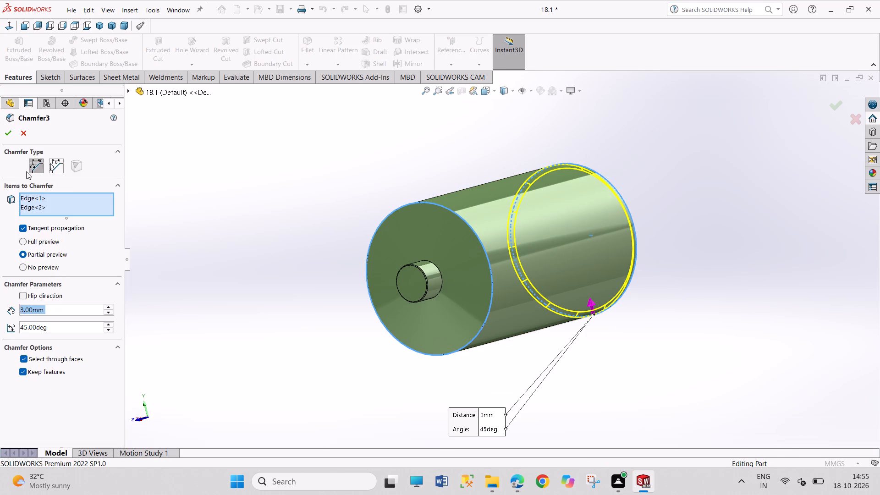
left_click(10, 134)
left_click_drag(231, 257, 275, 337)
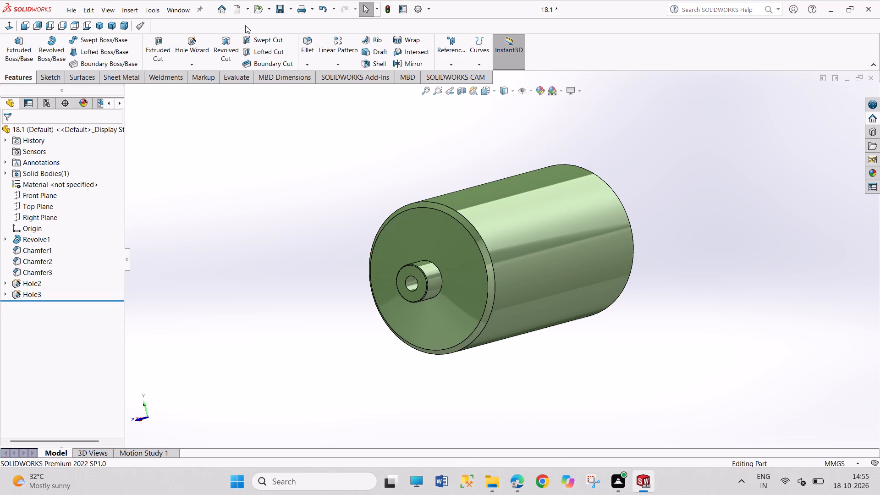
Save the 18.1 part model and close it to return to its drawing.
left_click(275, 10)
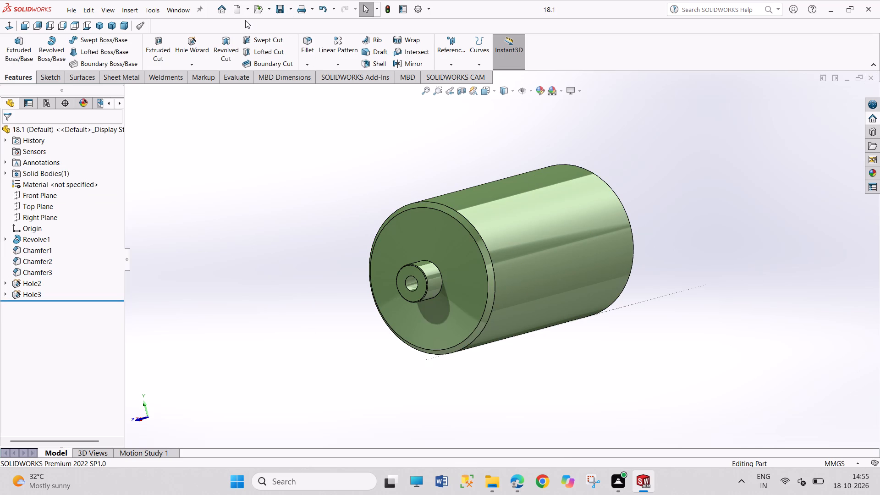
left_click(870, 81)
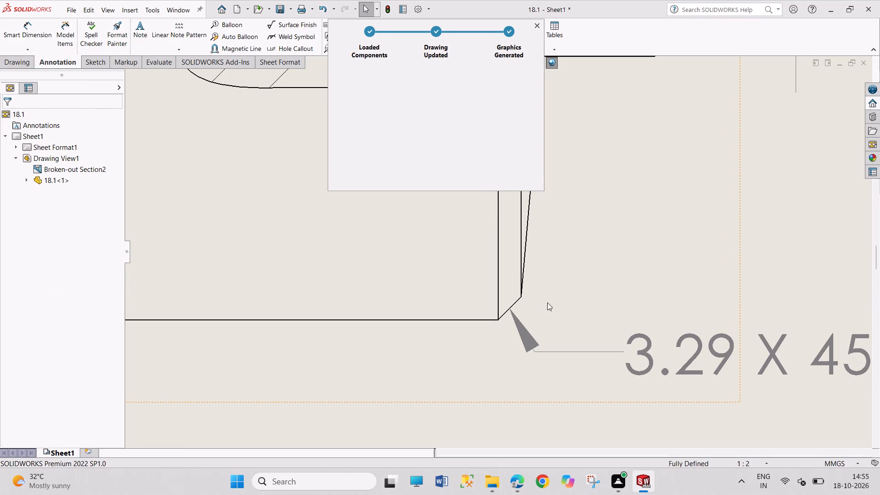
Delete the chamfer dimension at the roller body's lower right corner.
left_click(673, 369)
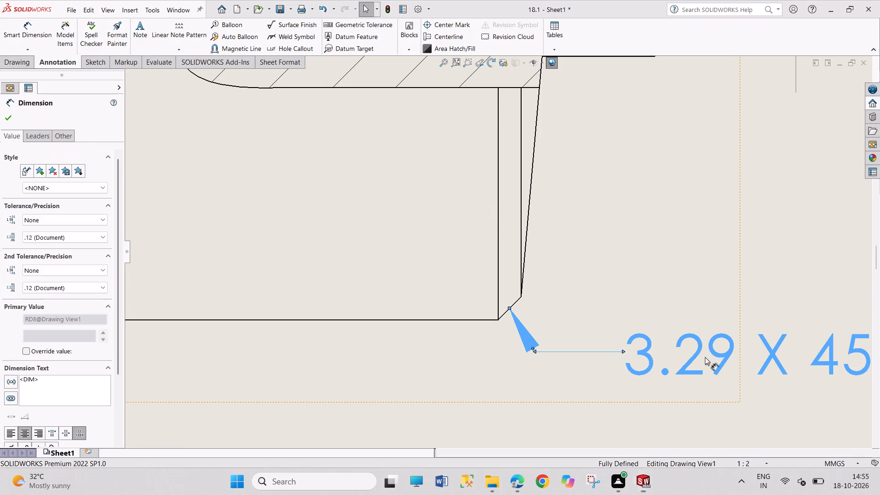
key("Delete")
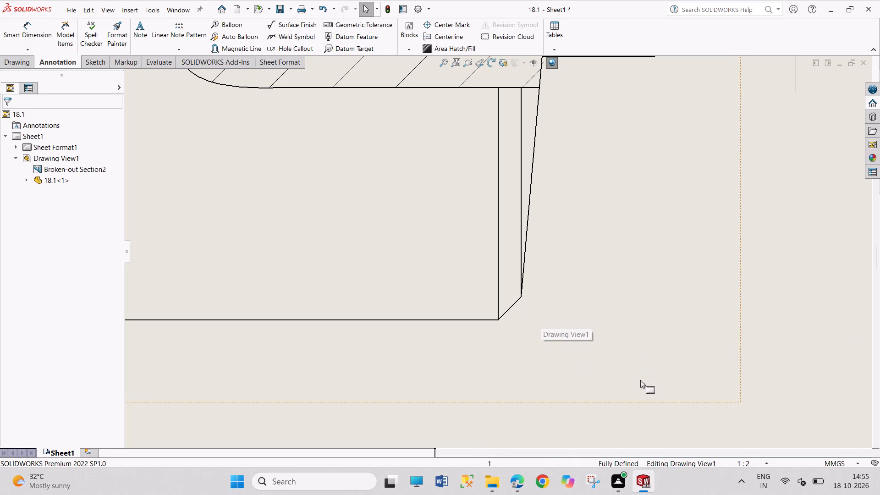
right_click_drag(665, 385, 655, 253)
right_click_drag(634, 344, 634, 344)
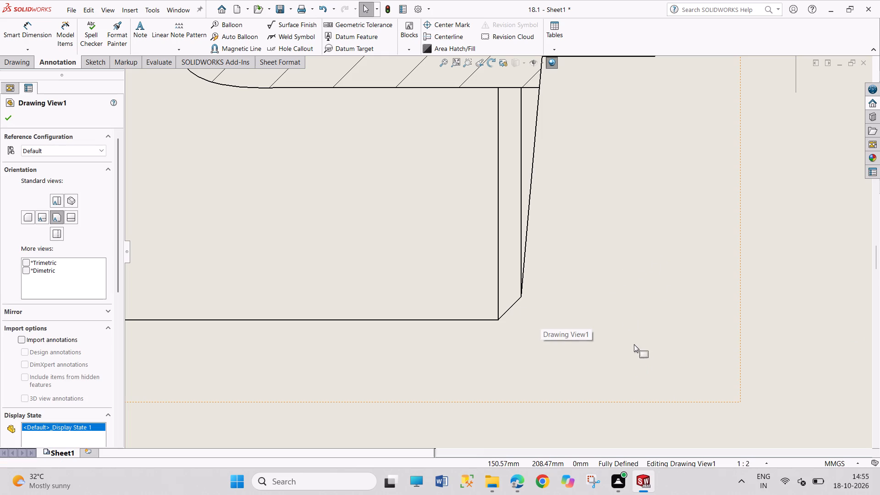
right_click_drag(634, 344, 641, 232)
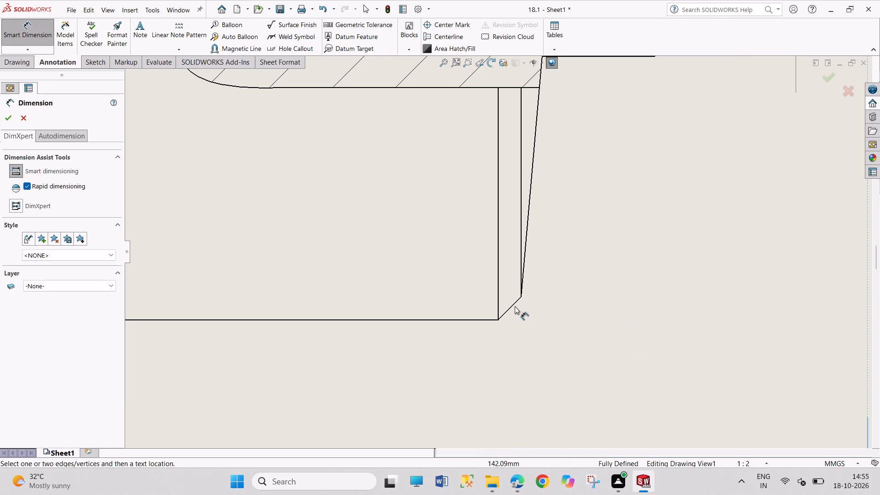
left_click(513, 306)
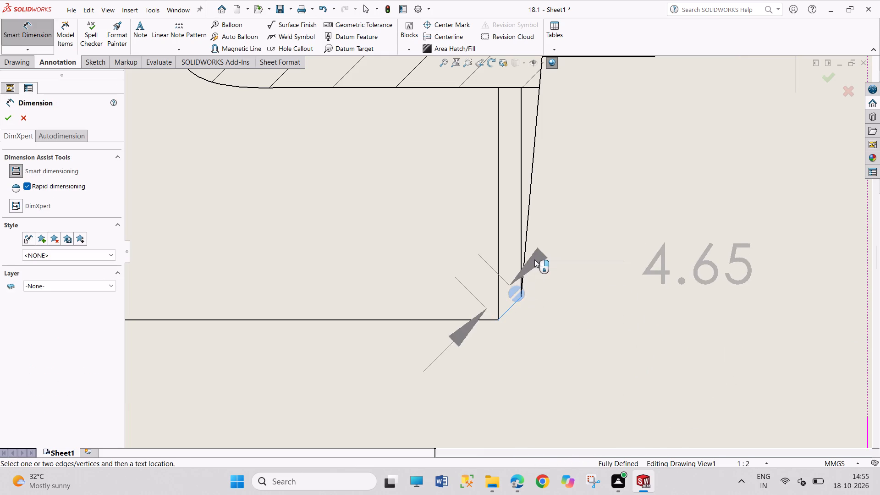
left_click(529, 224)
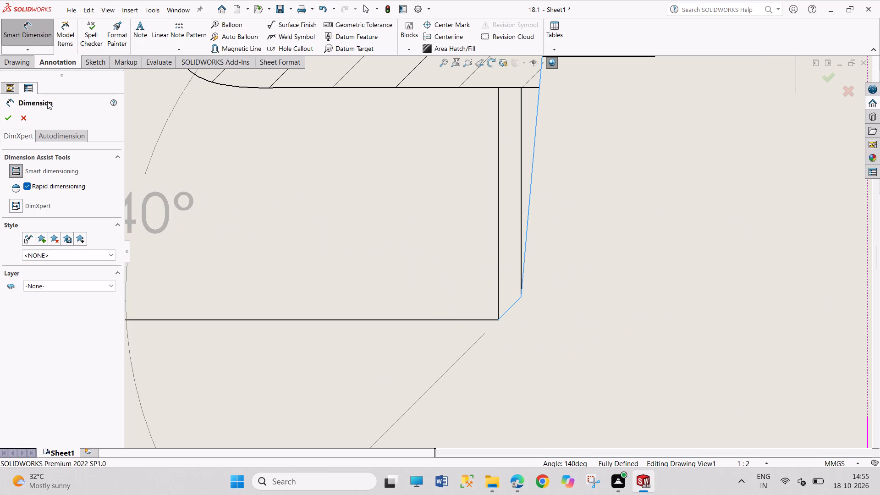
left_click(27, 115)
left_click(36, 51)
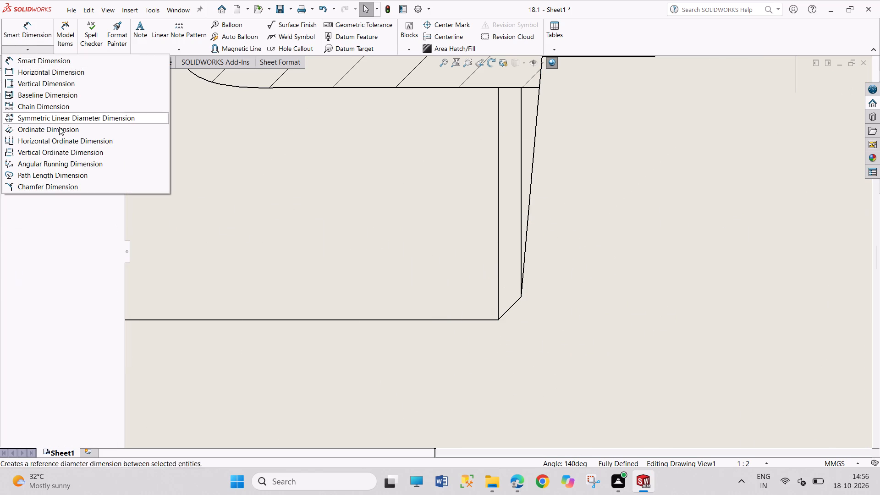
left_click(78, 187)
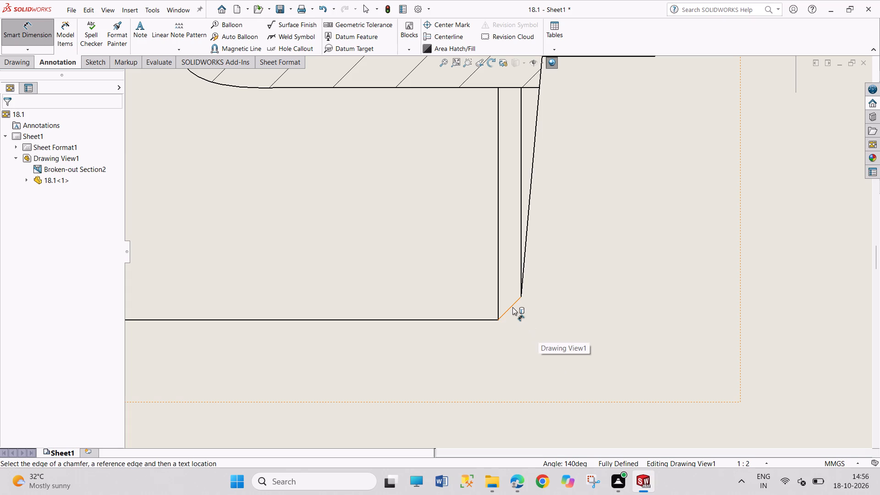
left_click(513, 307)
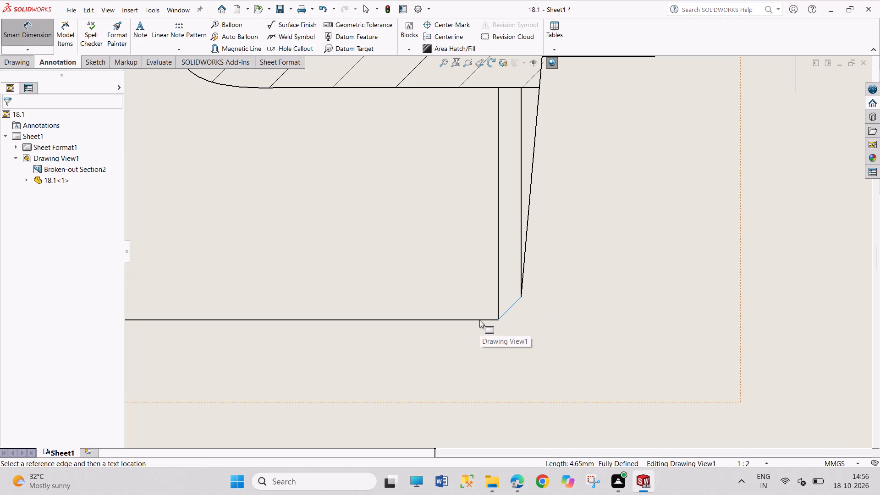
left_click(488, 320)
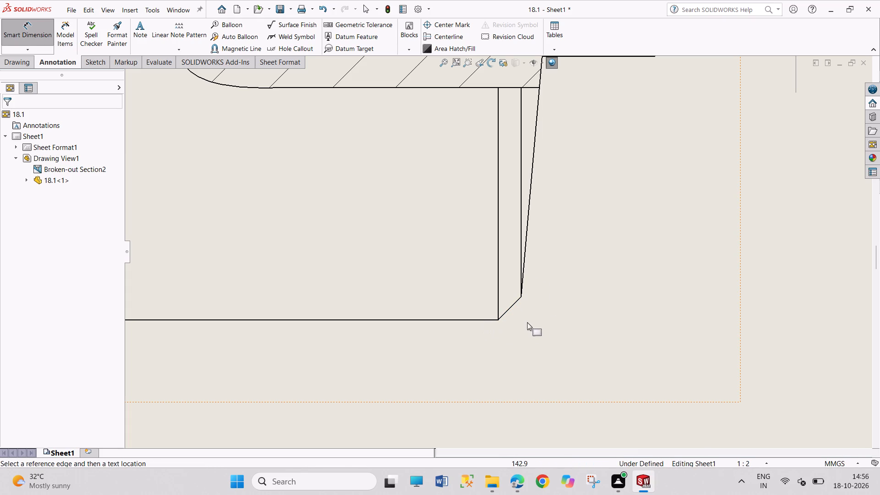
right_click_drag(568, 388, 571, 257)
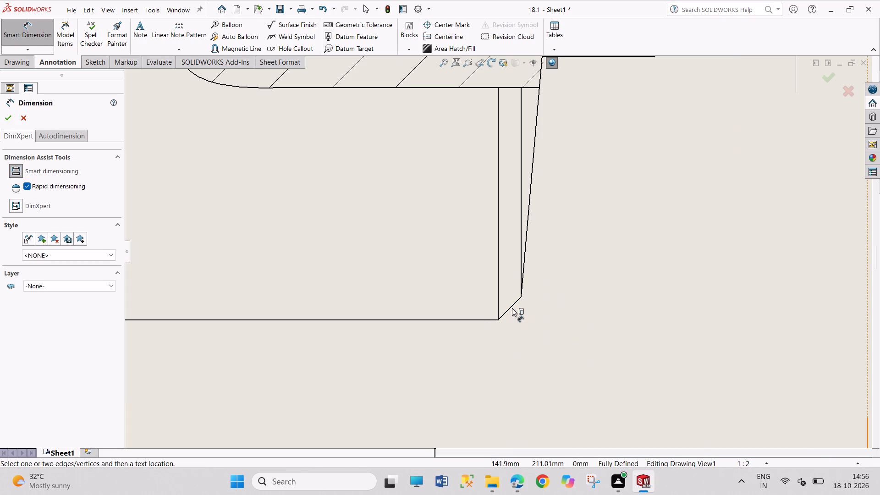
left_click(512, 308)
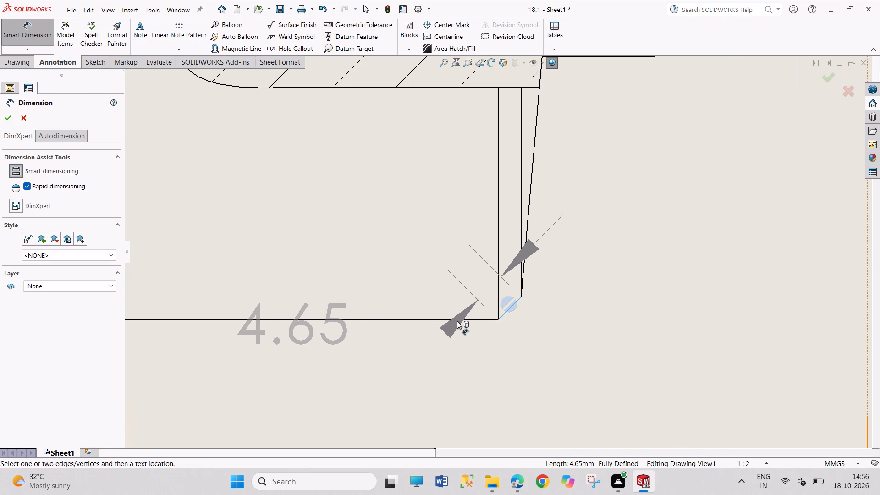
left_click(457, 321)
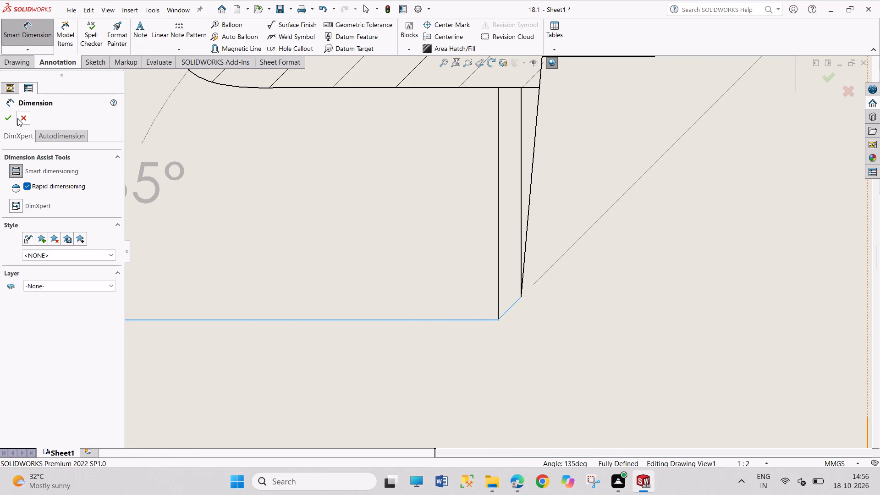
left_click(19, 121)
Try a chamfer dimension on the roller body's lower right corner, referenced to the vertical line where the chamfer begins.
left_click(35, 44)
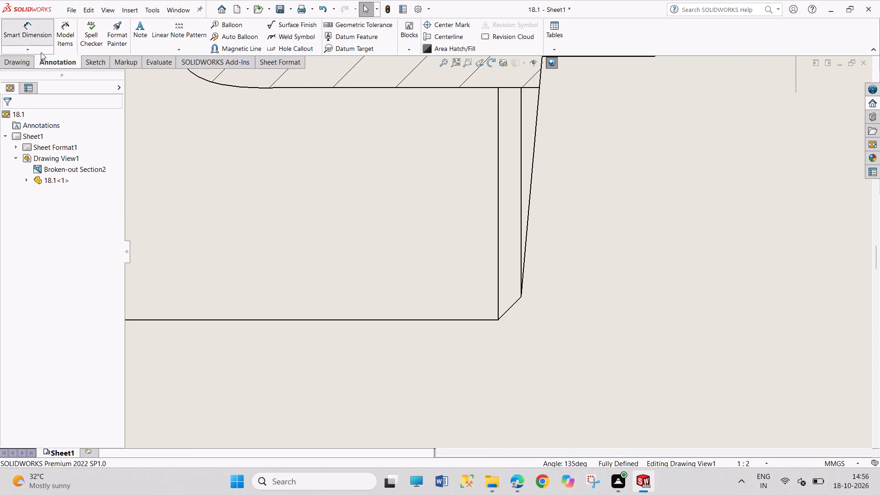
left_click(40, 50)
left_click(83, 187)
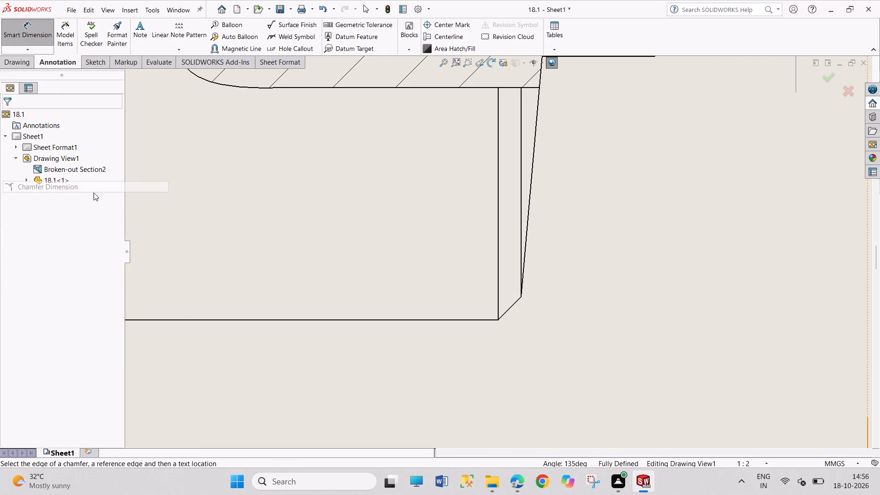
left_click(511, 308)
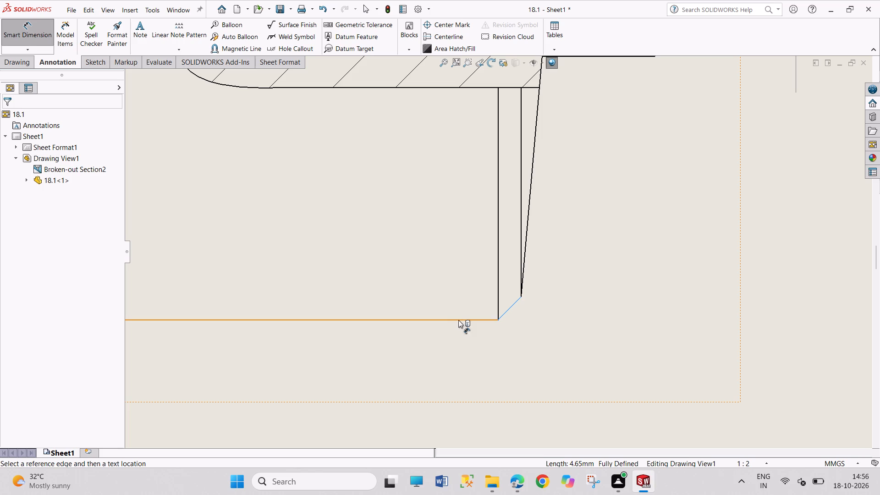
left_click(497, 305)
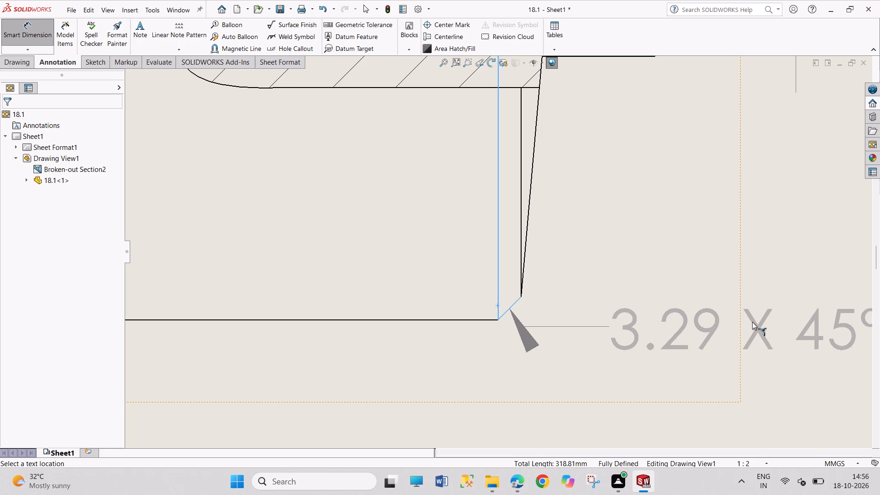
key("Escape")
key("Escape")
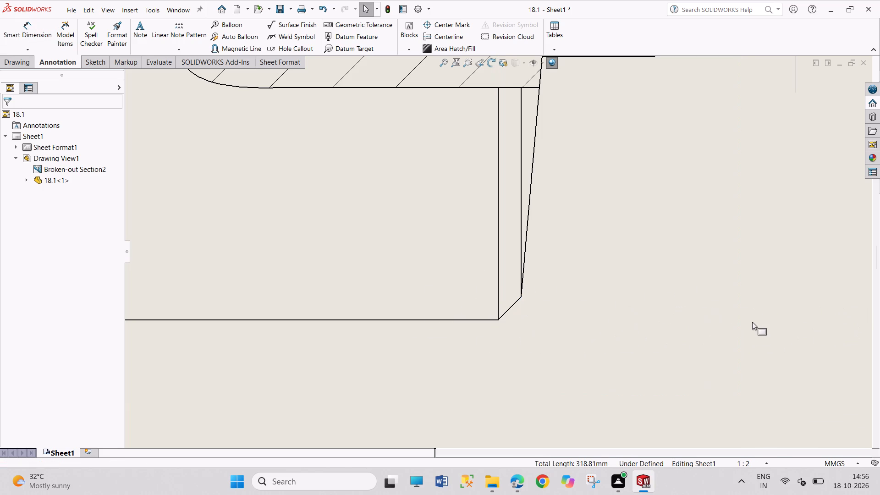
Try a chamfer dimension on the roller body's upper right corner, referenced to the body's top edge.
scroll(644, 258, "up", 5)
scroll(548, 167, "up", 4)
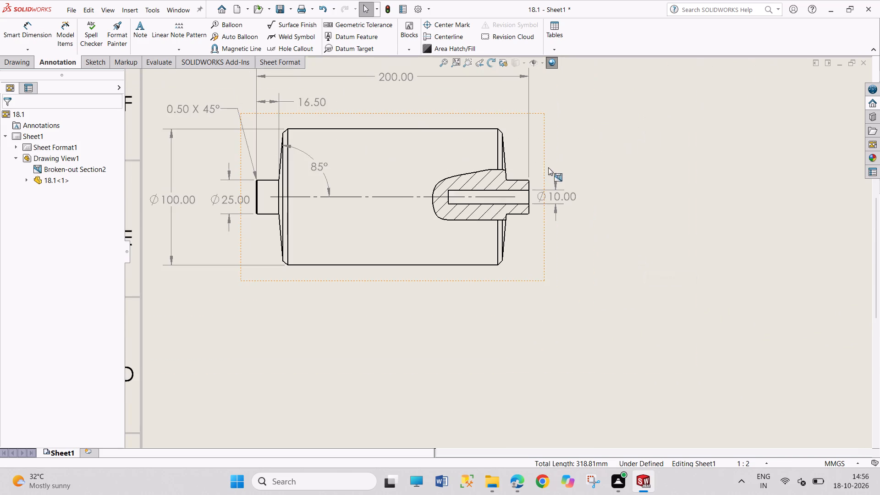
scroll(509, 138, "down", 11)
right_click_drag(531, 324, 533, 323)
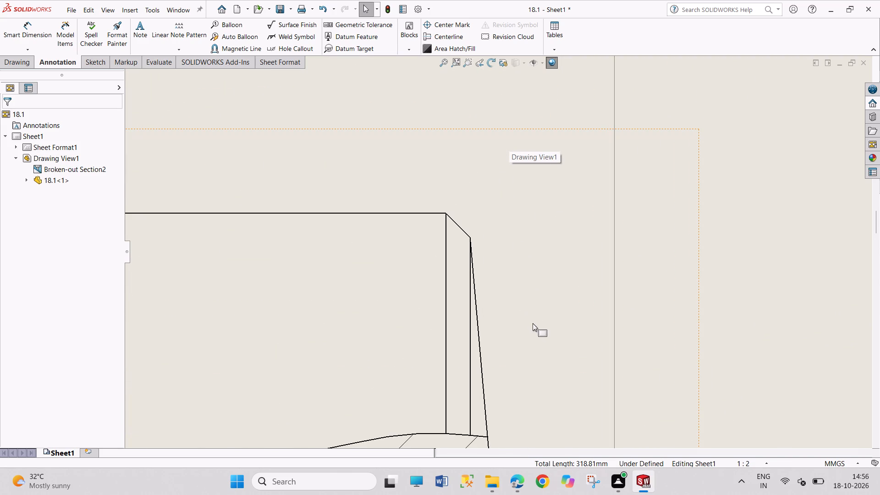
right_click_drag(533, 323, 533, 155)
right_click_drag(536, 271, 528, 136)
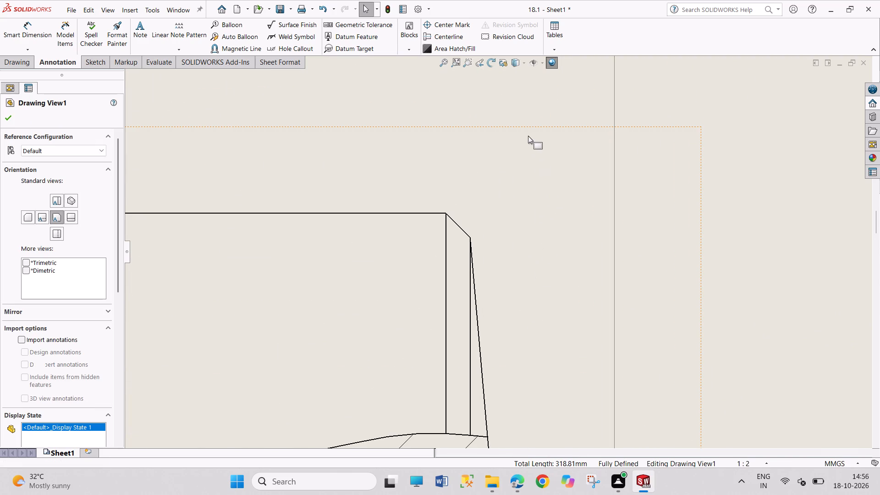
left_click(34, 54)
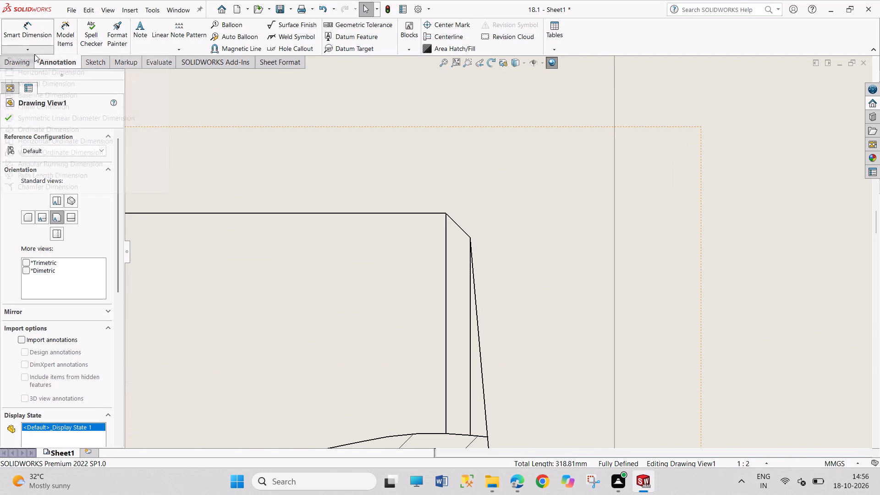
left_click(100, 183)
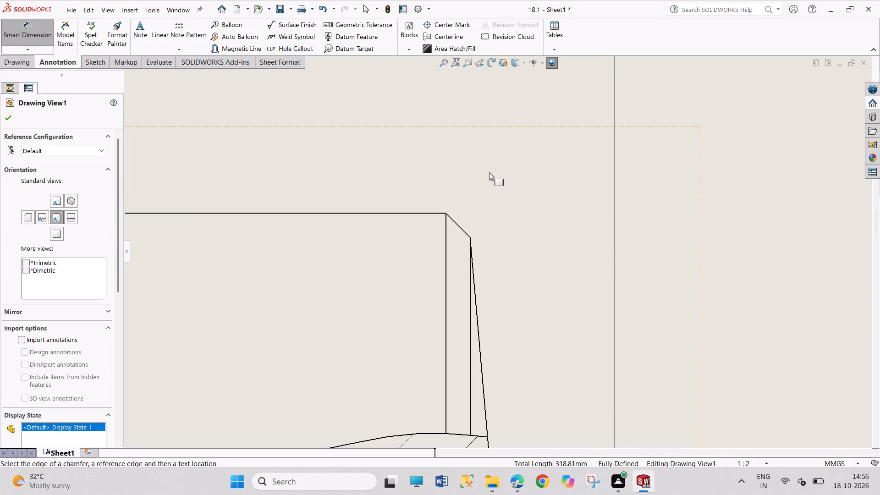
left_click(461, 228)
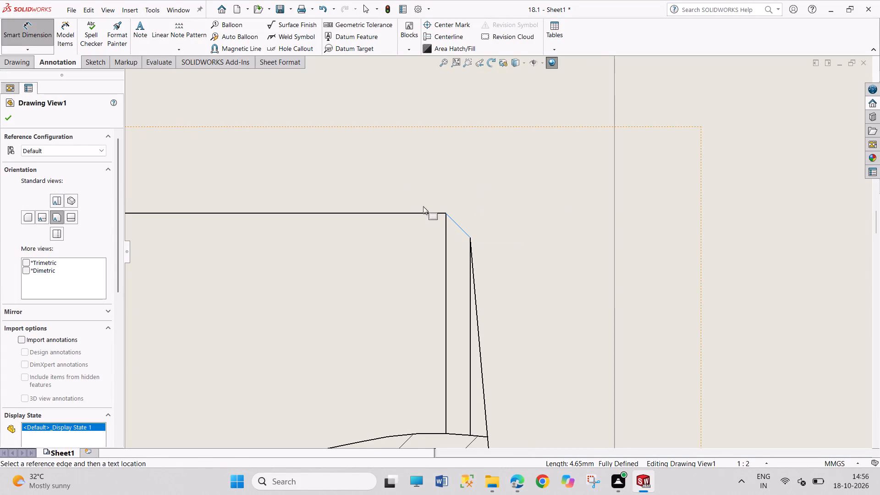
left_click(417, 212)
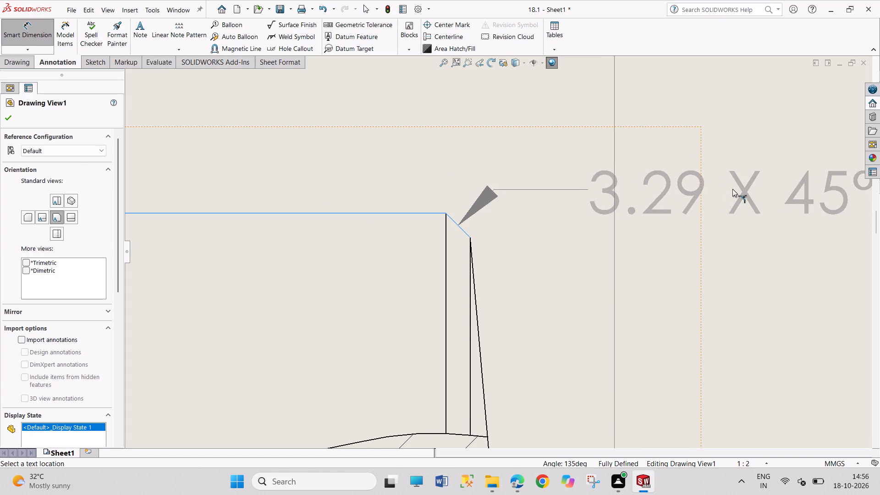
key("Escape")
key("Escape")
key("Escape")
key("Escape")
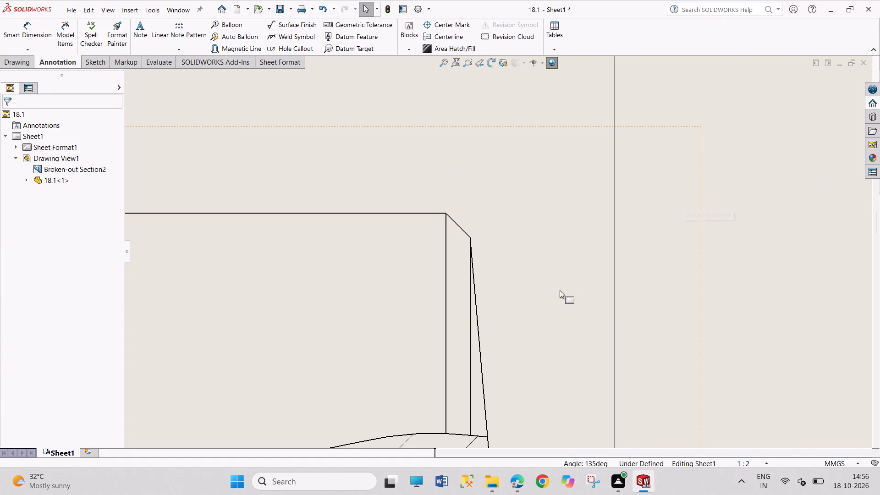
Check the roller drawing against the dimensioned Part 1 drawing in the reference PDF.
scroll(568, 295, "up", 12)
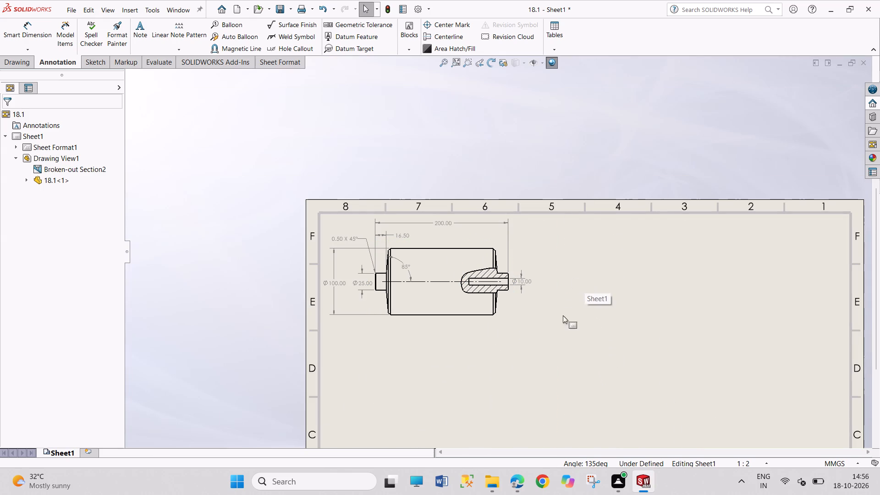
left_click_drag(505, 323, 515, 330)
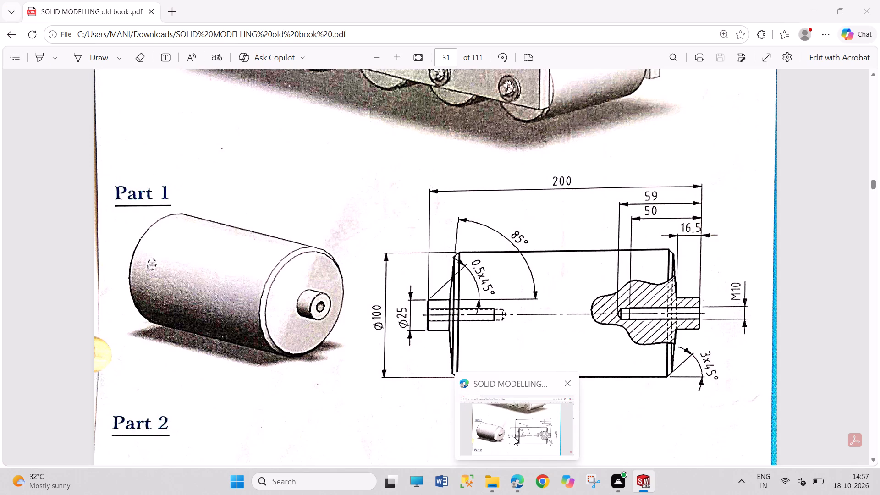
scroll(564, 333, "up", 4)
scroll(493, 318, "down", 2)
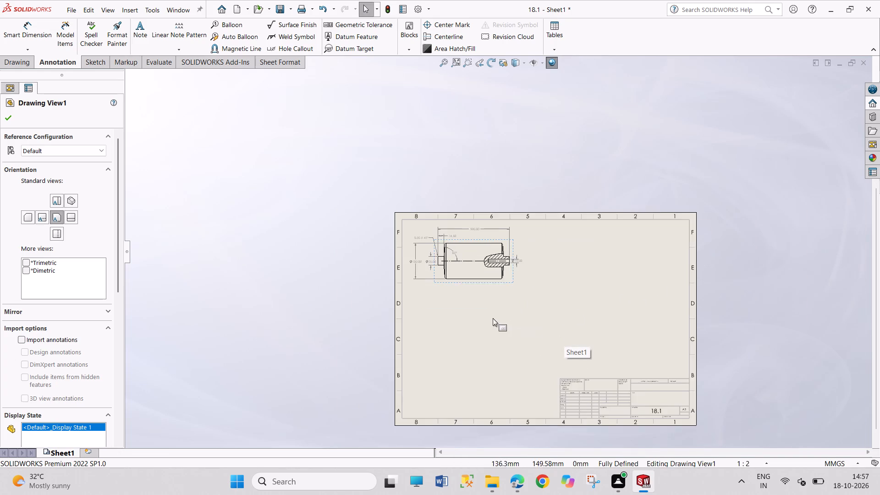
left_click(10, 112)
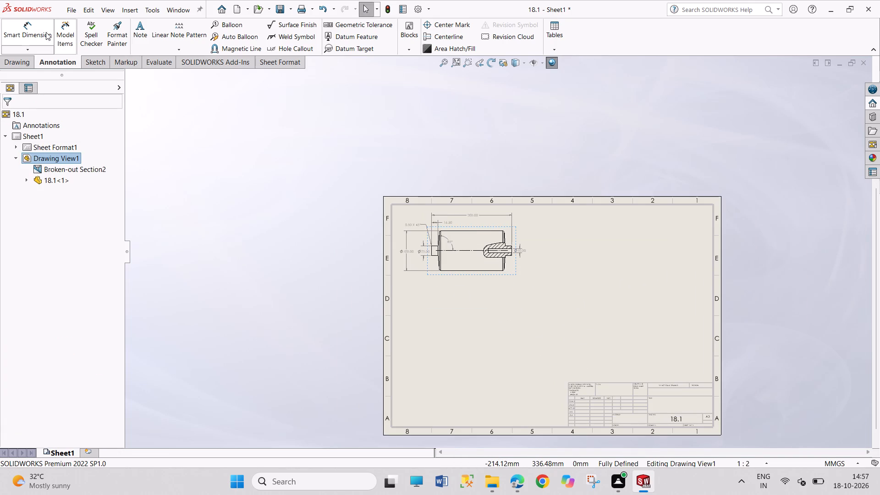
Insert a model view of part 18.2 below the roller view, showing the bar's long face with its five holes.
left_click(25, 60)
left_click(7, 36)
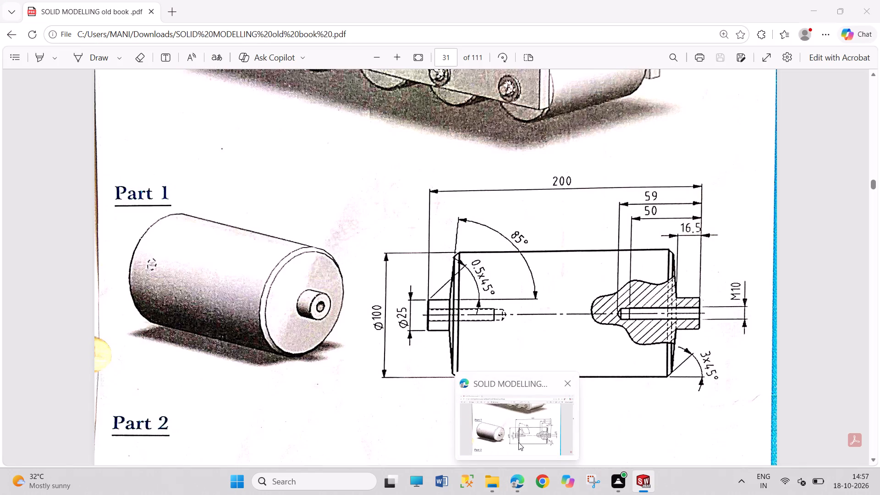
left_click(518, 442)
scroll(530, 374, "down", 6)
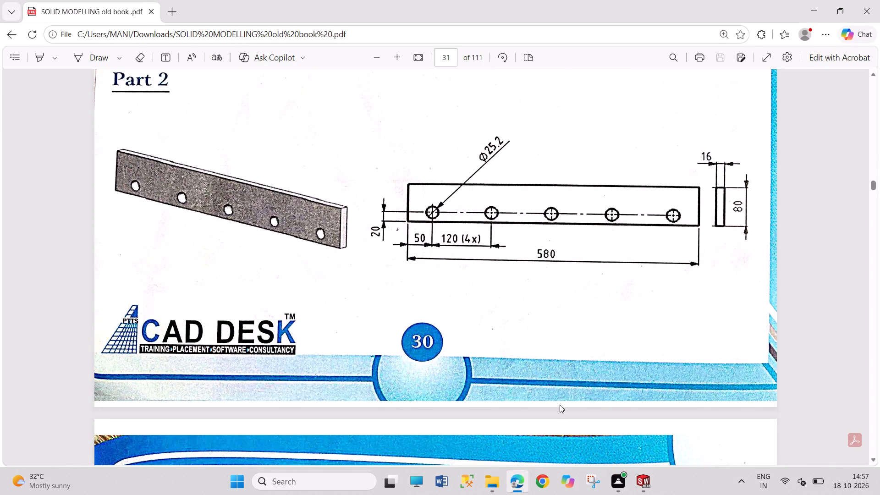
left_click(642, 473)
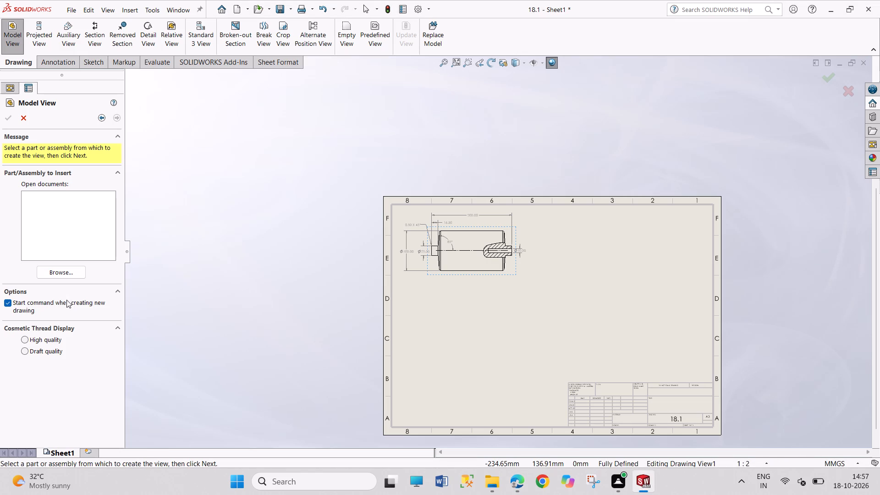
left_click(68, 272)
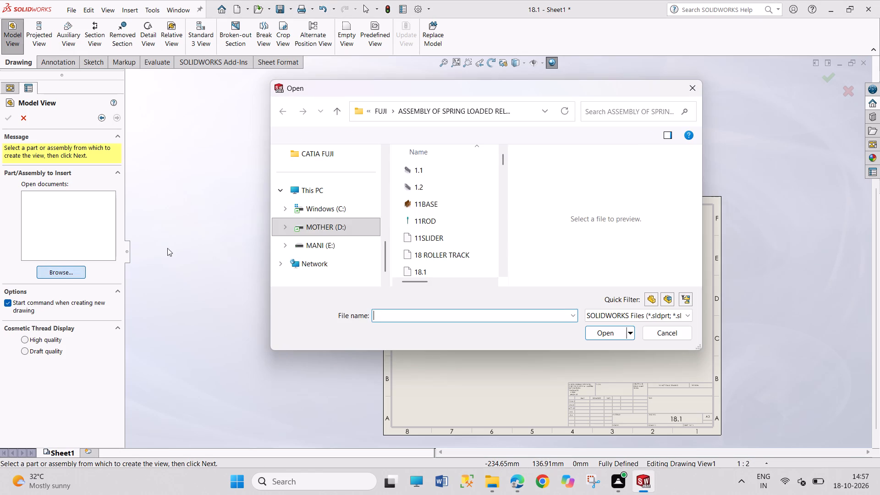
scroll(447, 193, "down", 6)
scroll(447, 194, "up", 2)
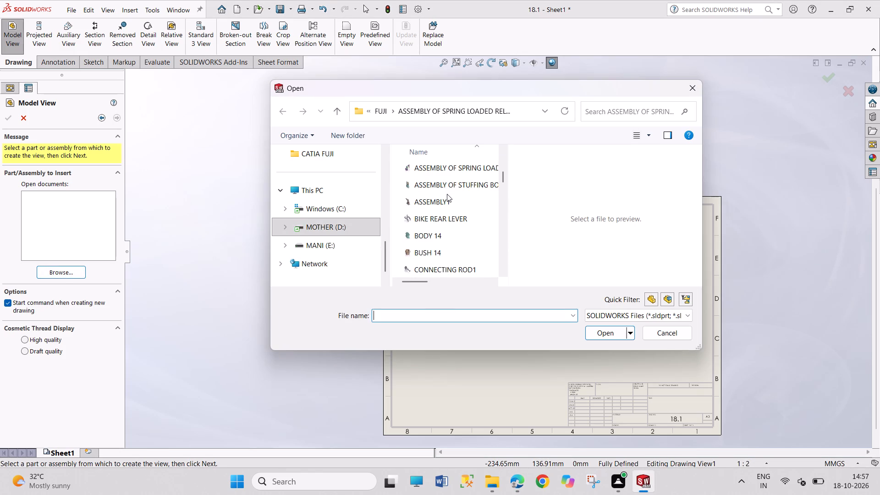
scroll(454, 235, "up", 2)
left_click(438, 205)
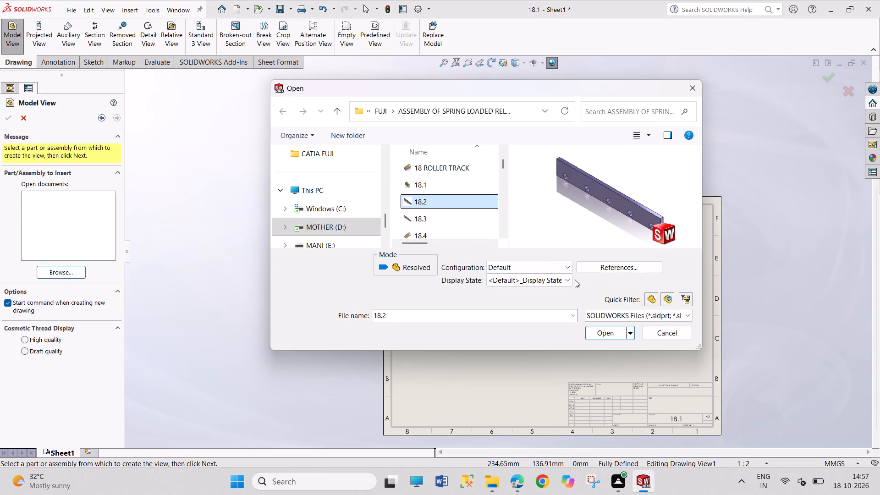
left_click(607, 328)
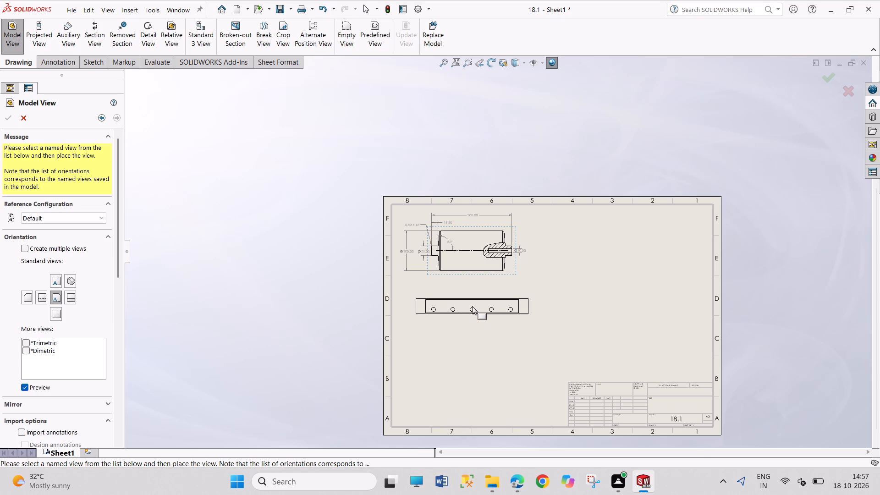
left_click(470, 305)
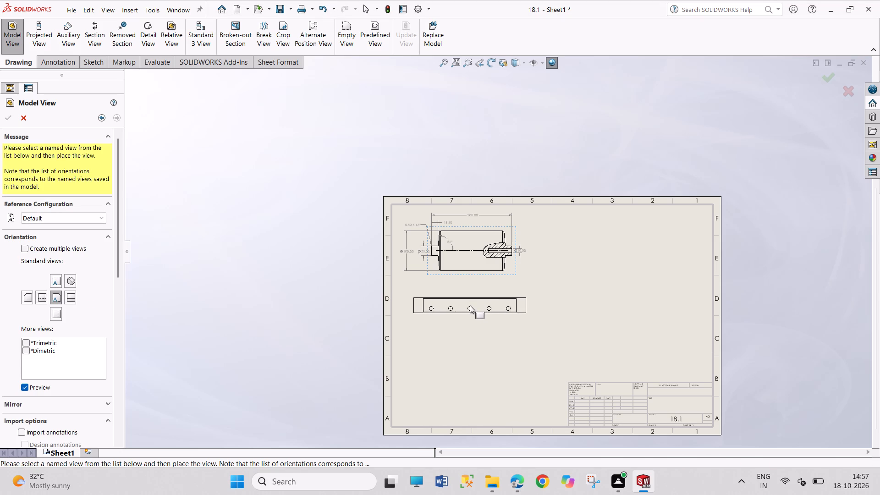
Place a projected side view of bar 18.2 beside its main view.
left_click(540, 305)
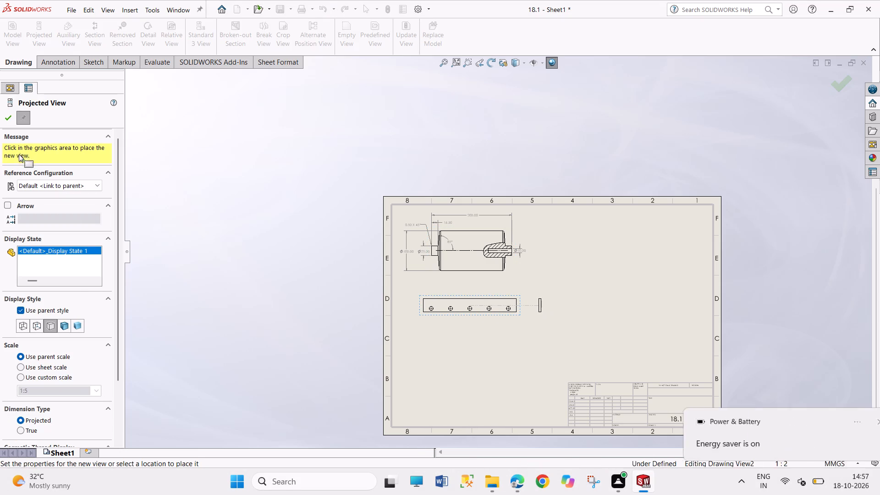
left_click(12, 114)
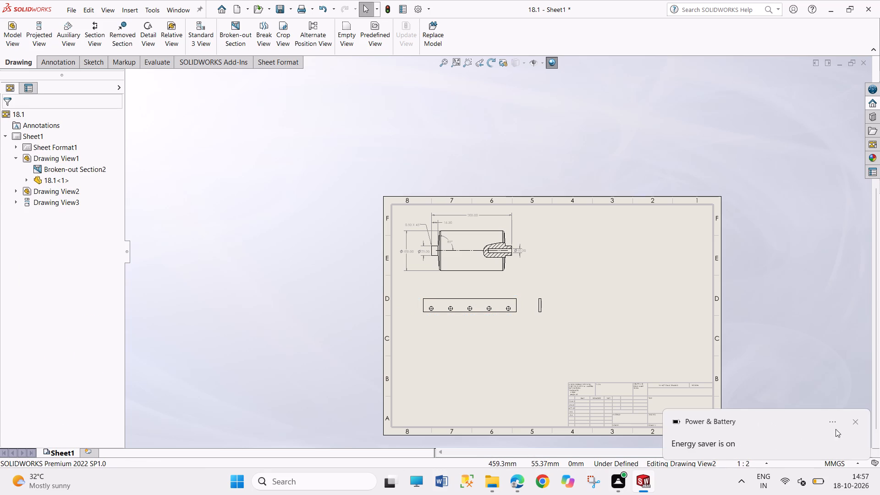
left_click(852, 422)
Shift the bar's main view and its projected side view slightly left, keeping them below the roller view.
scroll(455, 271, "down", 5)
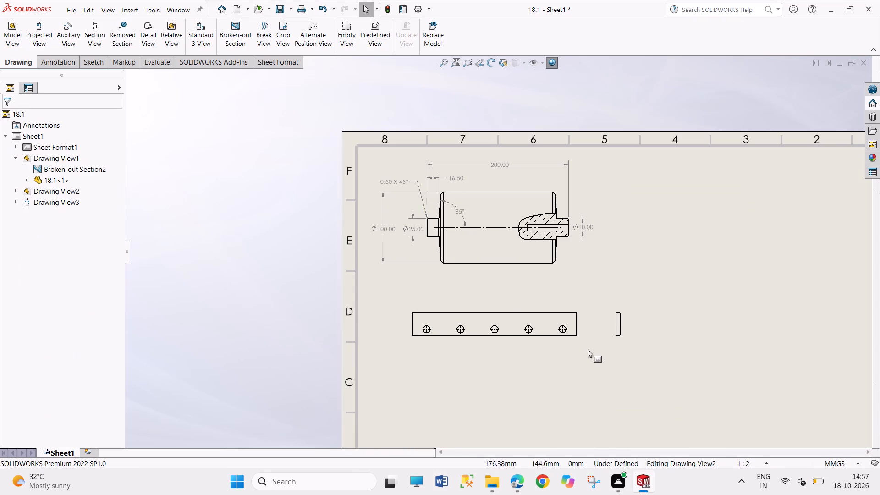
left_click_drag(578, 345, 566, 345)
left_click_drag(618, 344, 616, 344)
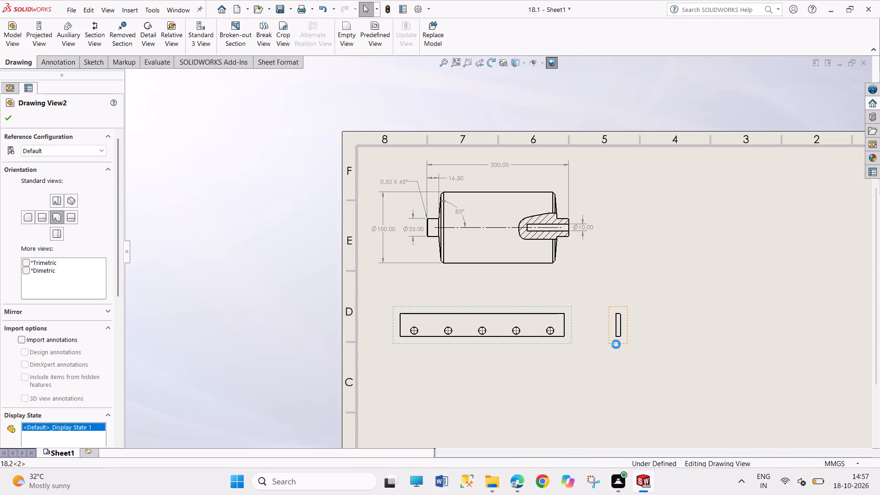
left_click_drag(616, 344, 603, 345)
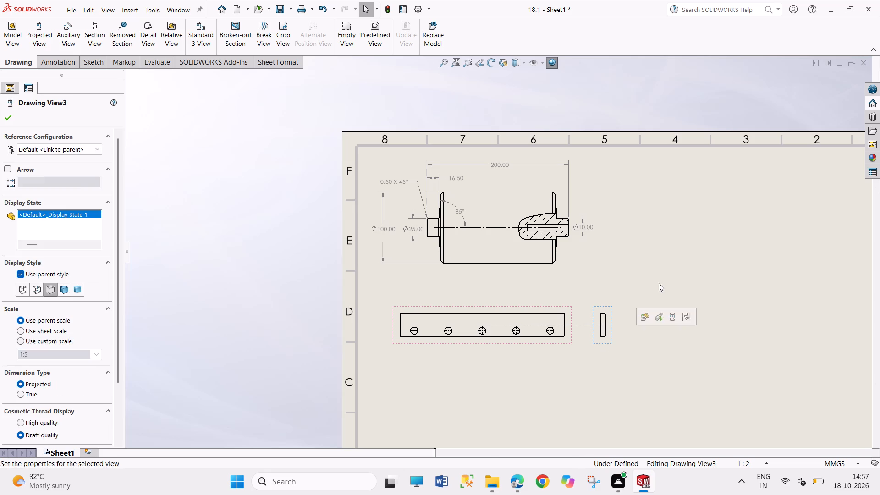
left_click(662, 280)
Dimension the bar's overall length above its top edge in the main view.
scroll(517, 329, "down", 4)
right_click_drag(528, 405, 510, 307)
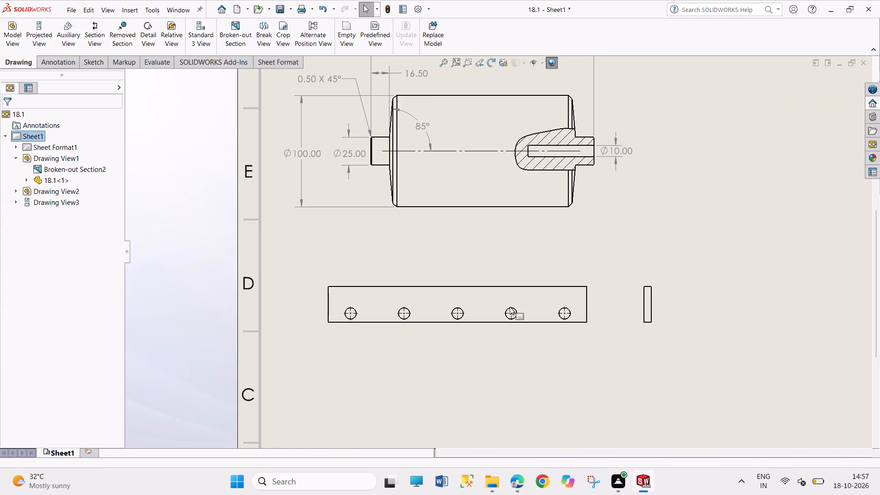
right_click_drag(510, 307, 503, 274)
left_click(462, 287)
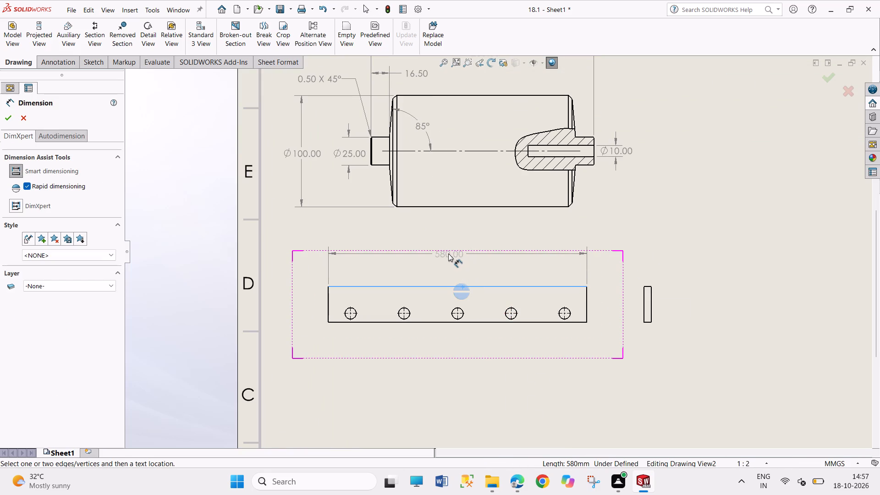
left_click(448, 253)
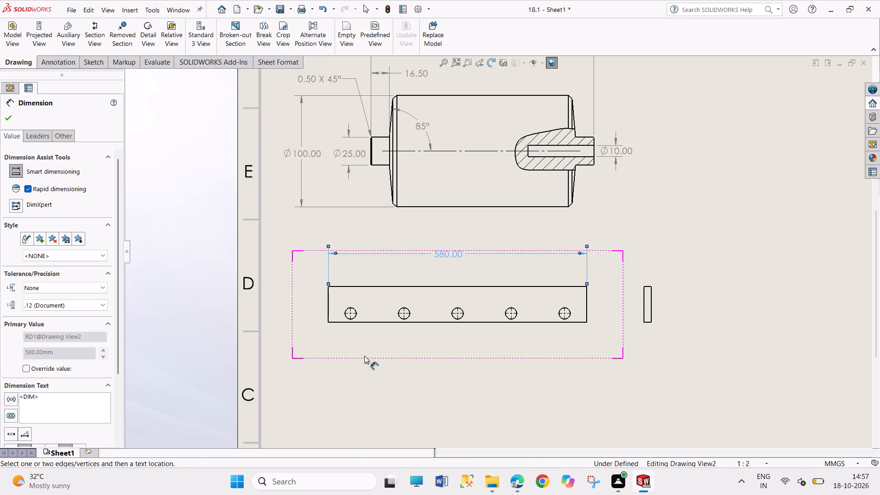
left_click(7, 117)
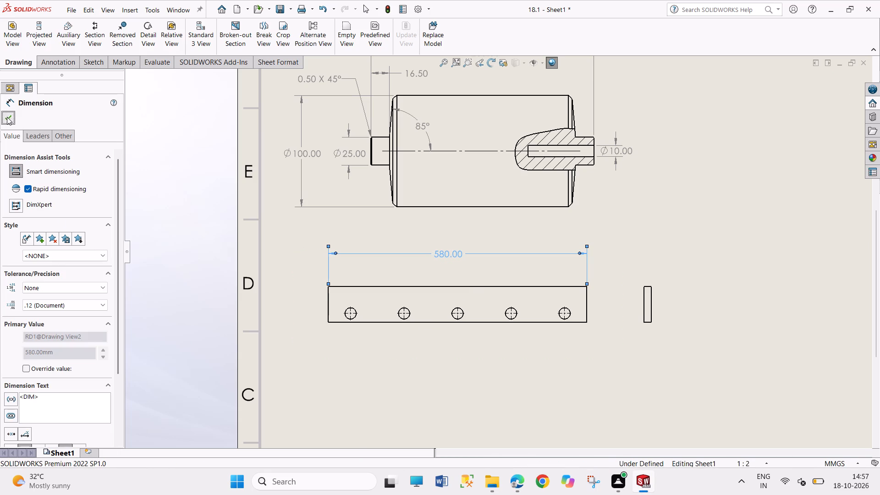
Dimension the vertical distance from the bar's bottom edge to the leftmost hole's centre, placed beside the bar's left end.
left_click(53, 62)
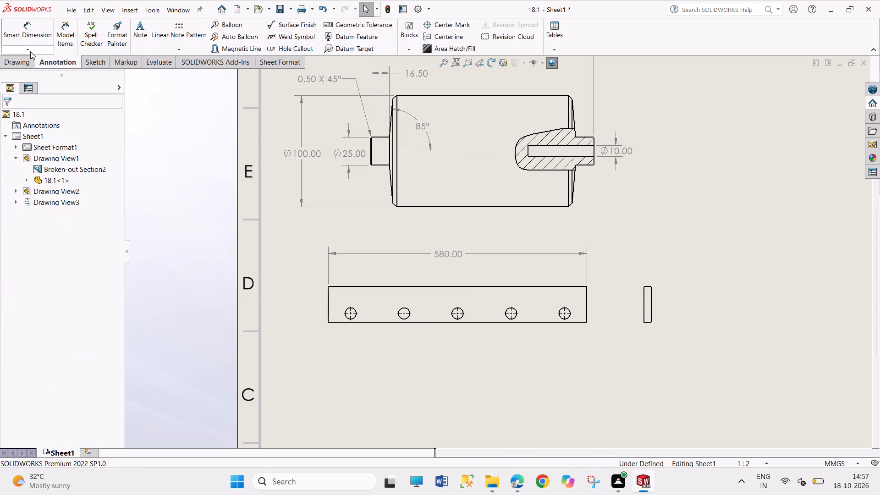
left_click(30, 51)
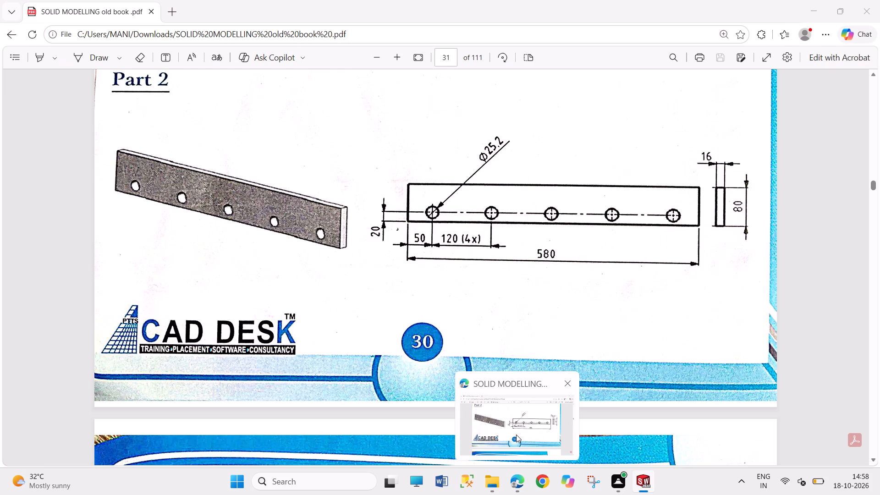
right_click_drag(372, 410, 353, 313)
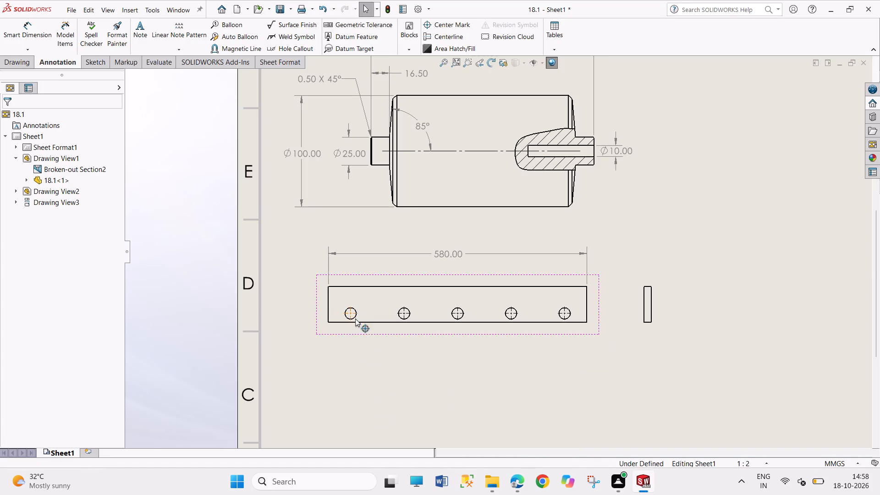
scroll(358, 321, "down", 4)
right_click_drag(395, 407, 394, 306)
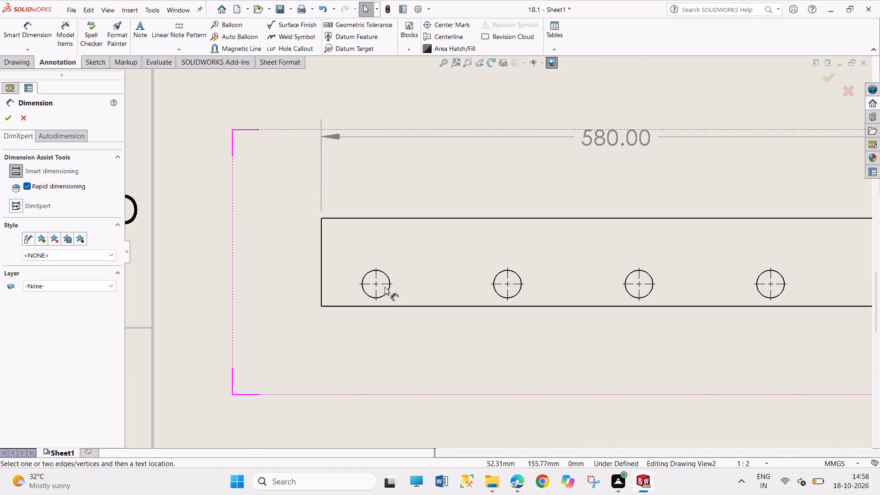
left_click(385, 284)
left_click(391, 306)
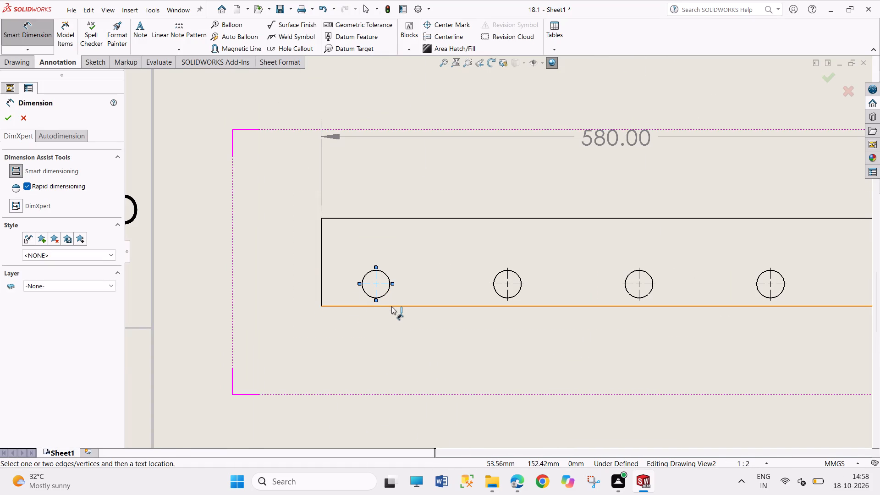
left_click(273, 244)
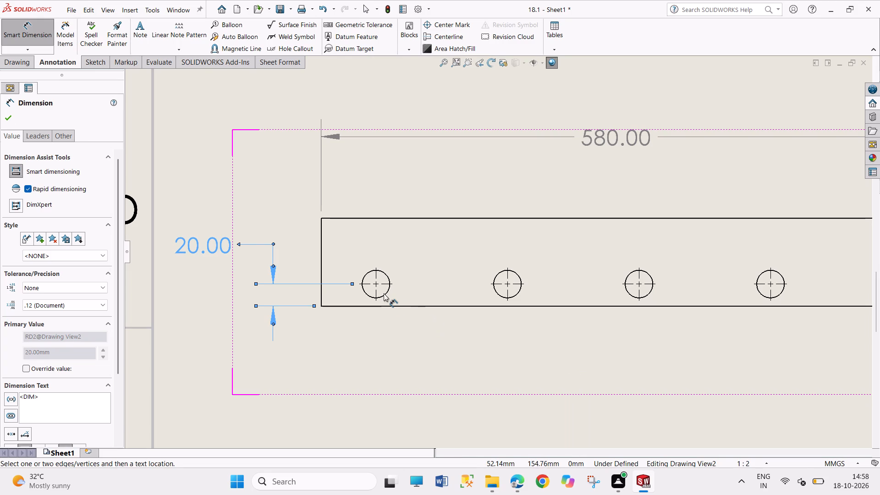
Dimension the horizontal distance from the bar's left edge to the leftmost hole's centre, placed below the bar.
left_click(384, 294)
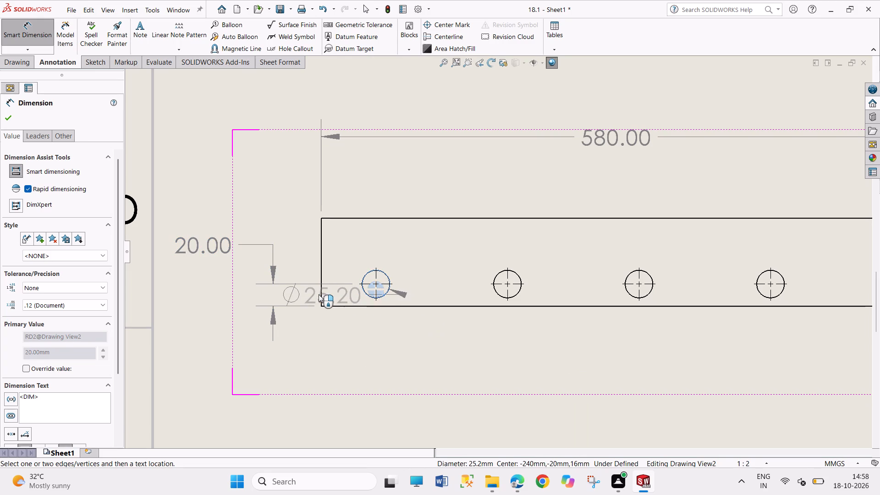
left_click(320, 296)
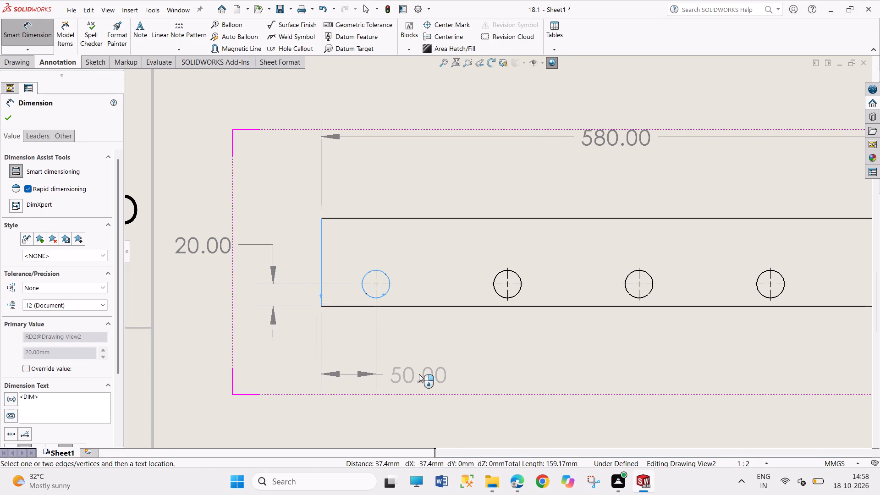
left_click(419, 374)
right_click(533, 375)
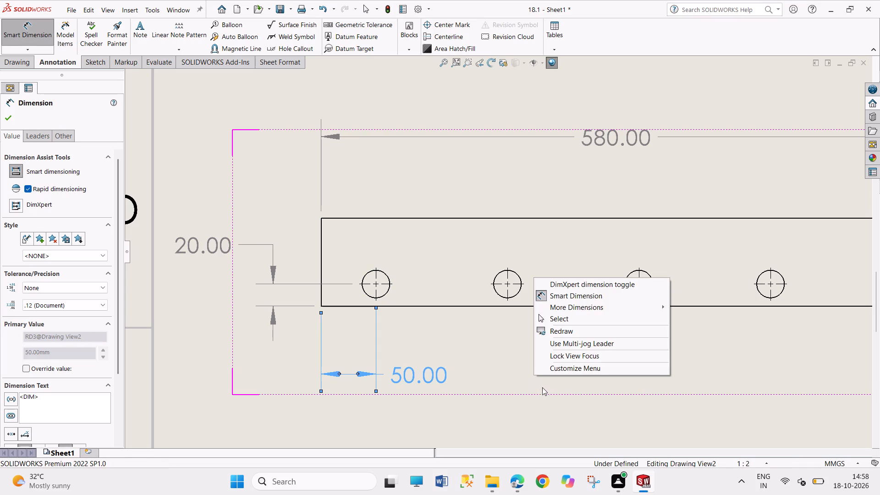
left_click(550, 319)
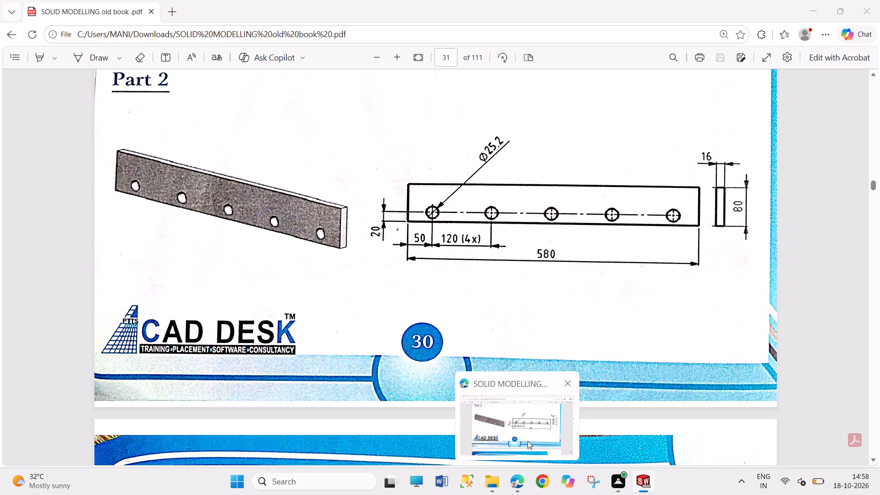
Move the text of the leftmost hole's horizontal distance dimension to the left, outside its extension lines.
left_click_drag(432, 379, 334, 375)
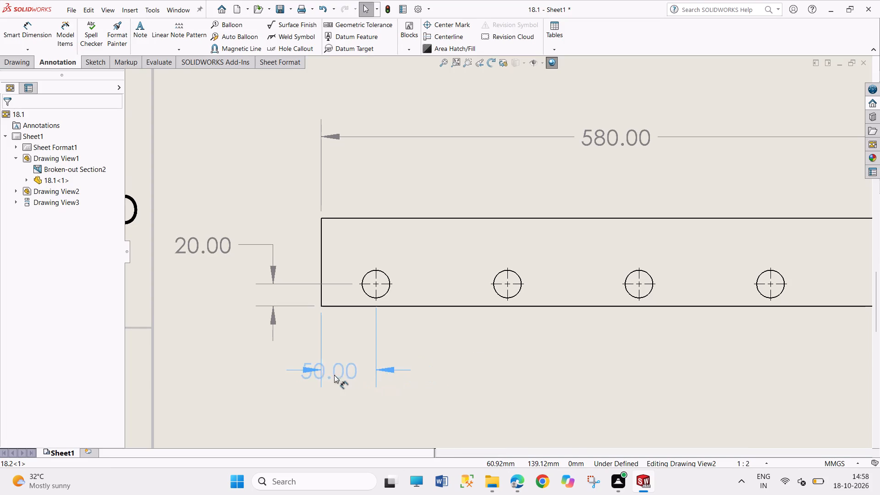
left_click_drag(334, 375, 285, 381)
left_click(500, 378)
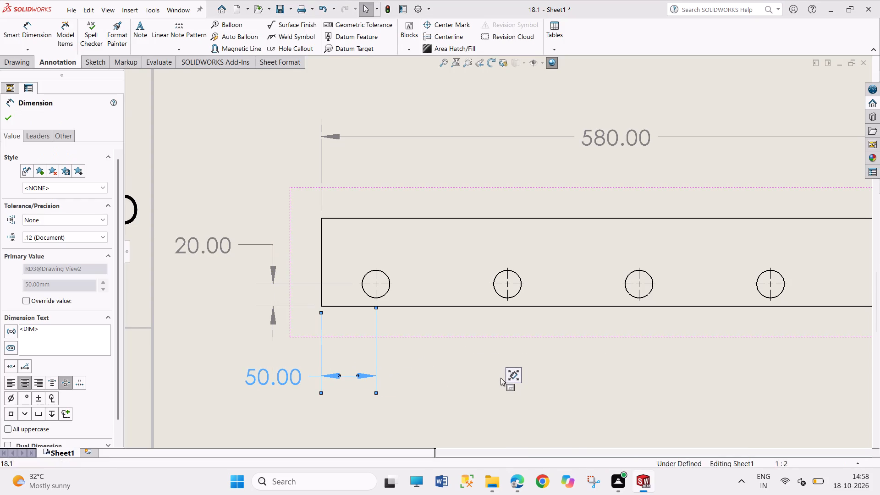
left_click(460, 392)
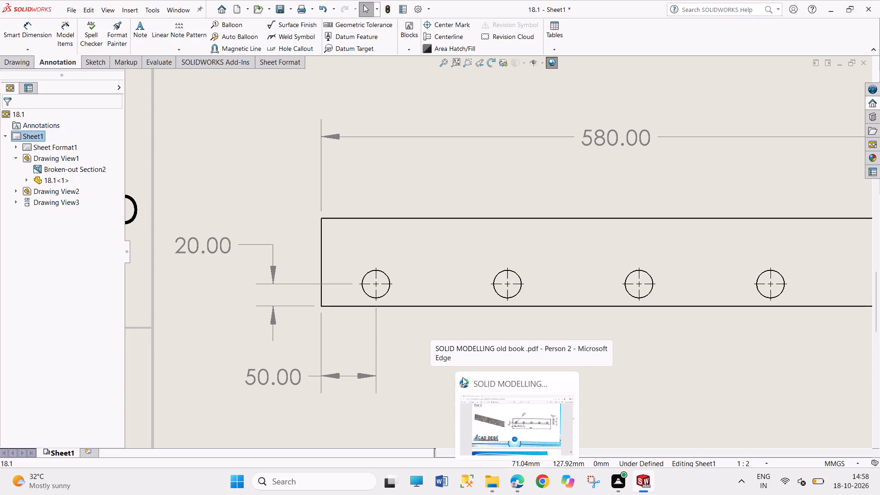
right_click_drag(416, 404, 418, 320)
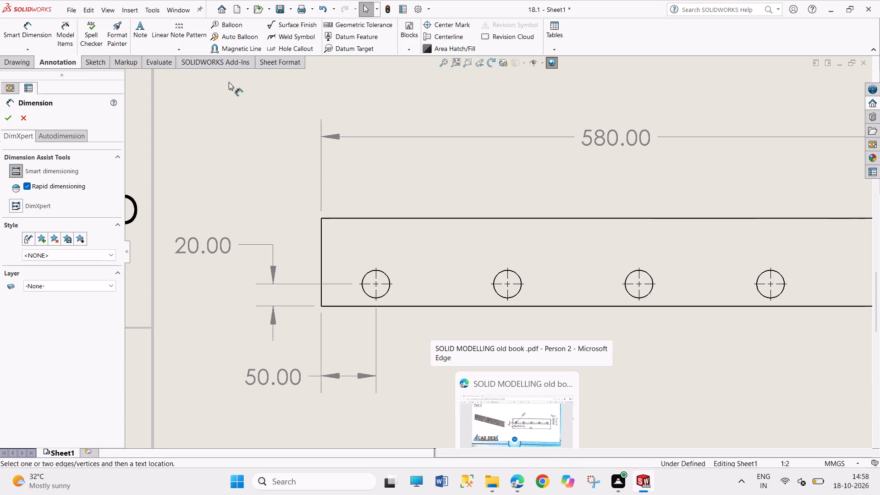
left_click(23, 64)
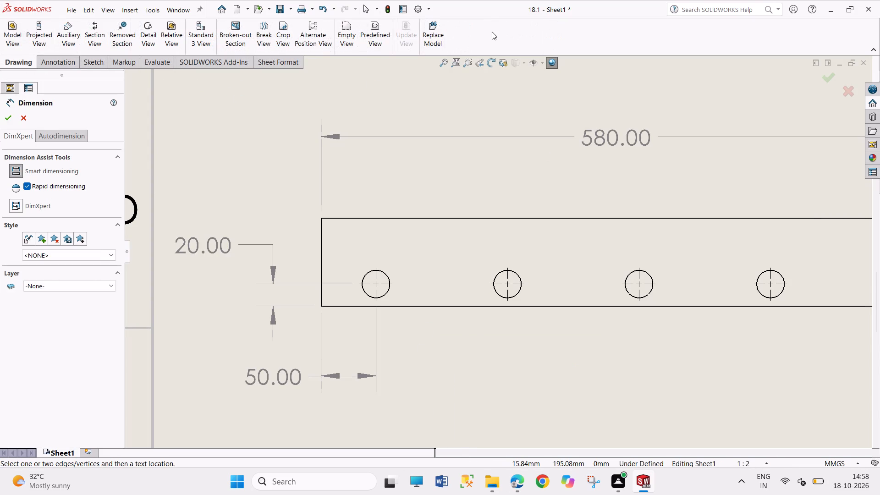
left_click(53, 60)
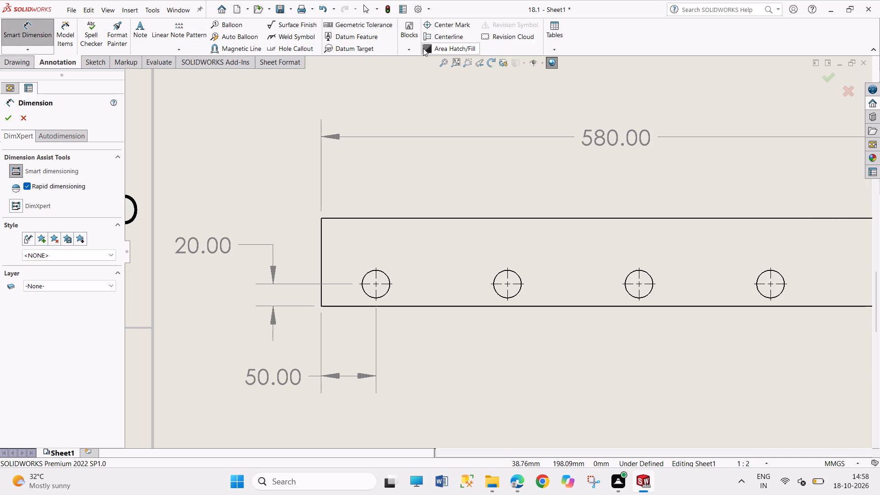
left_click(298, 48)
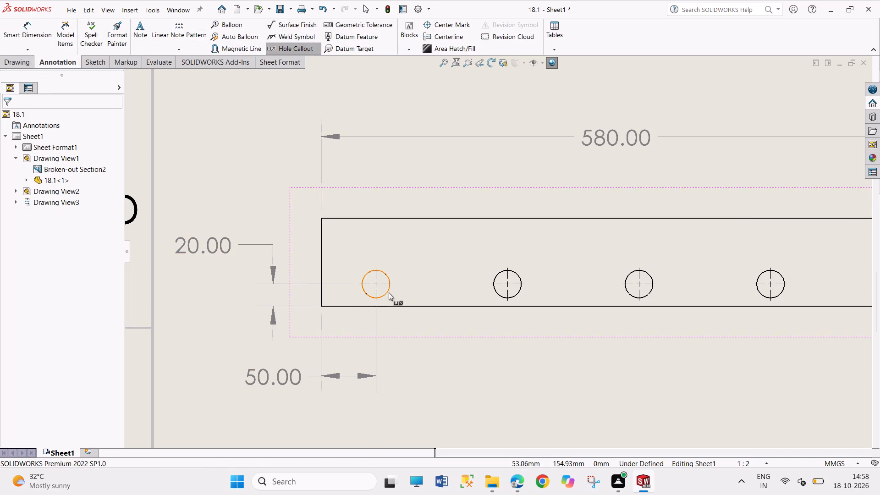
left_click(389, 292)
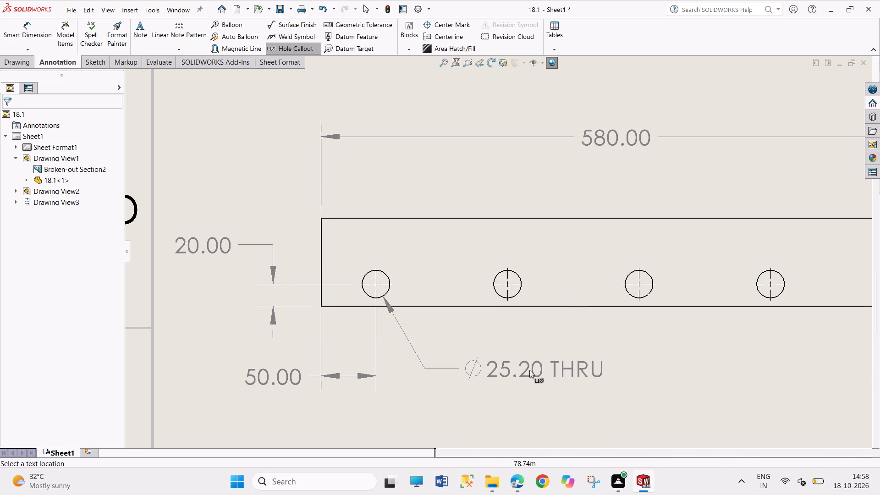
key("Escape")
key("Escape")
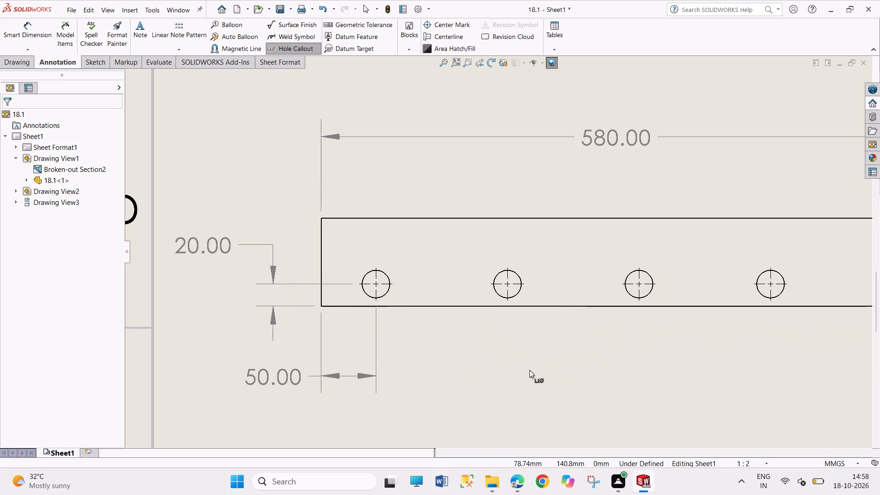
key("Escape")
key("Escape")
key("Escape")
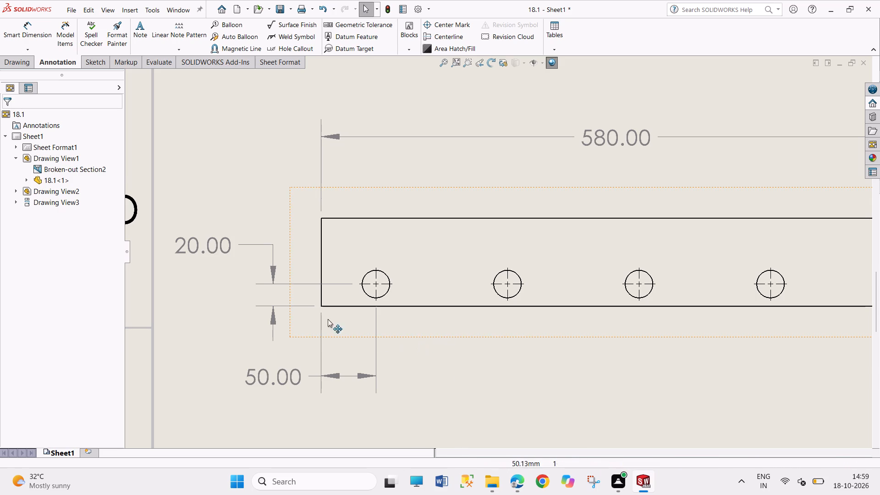
Dimension the centre-to-centre spacing of the bar's two leftmost holes, placed below the bar in line with the edge-to-hole dimension.
left_click(39, 47)
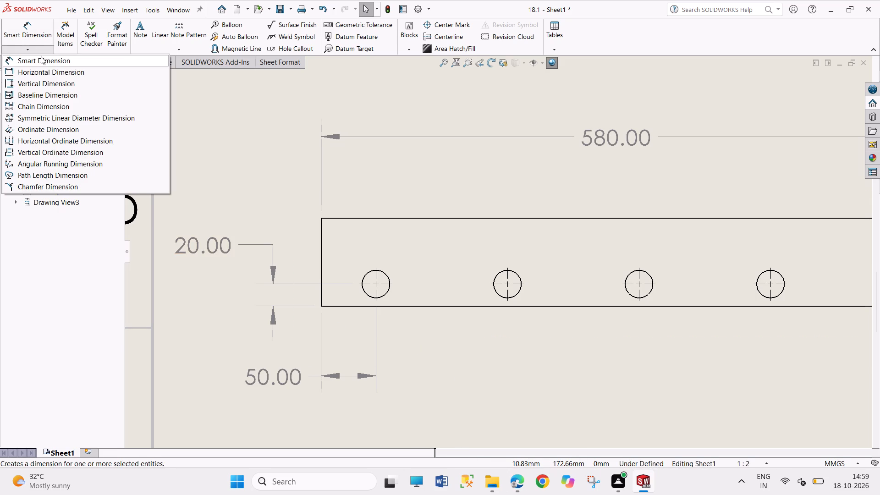
left_click(43, 62)
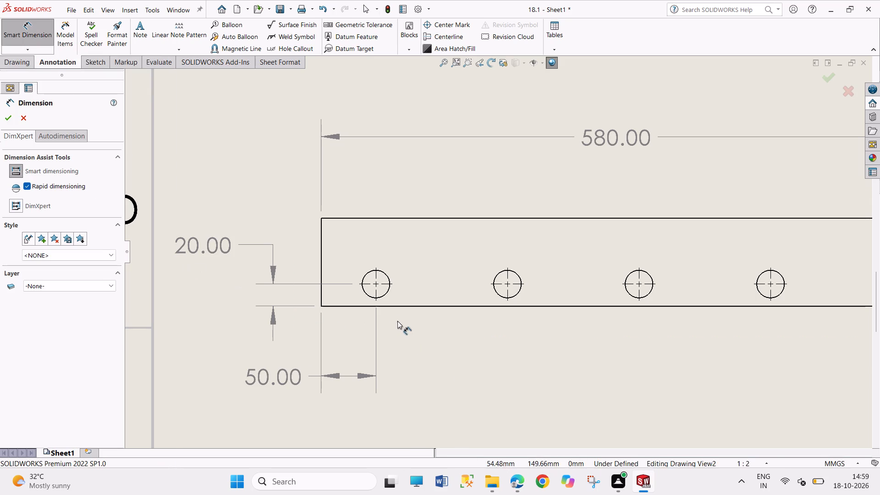
left_click(387, 292)
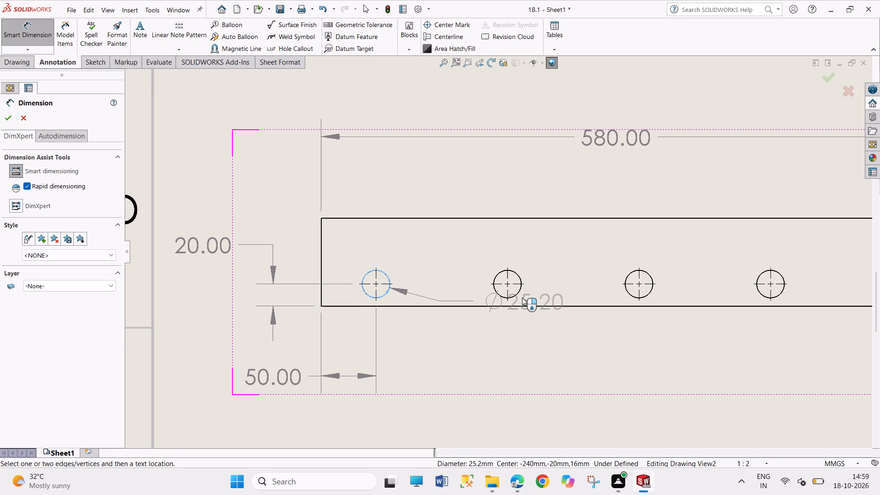
left_click(518, 294)
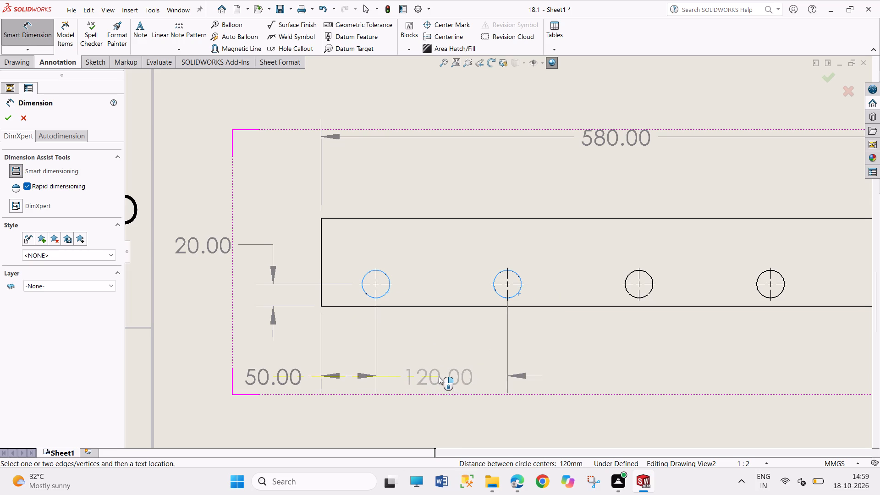
left_click(441, 374)
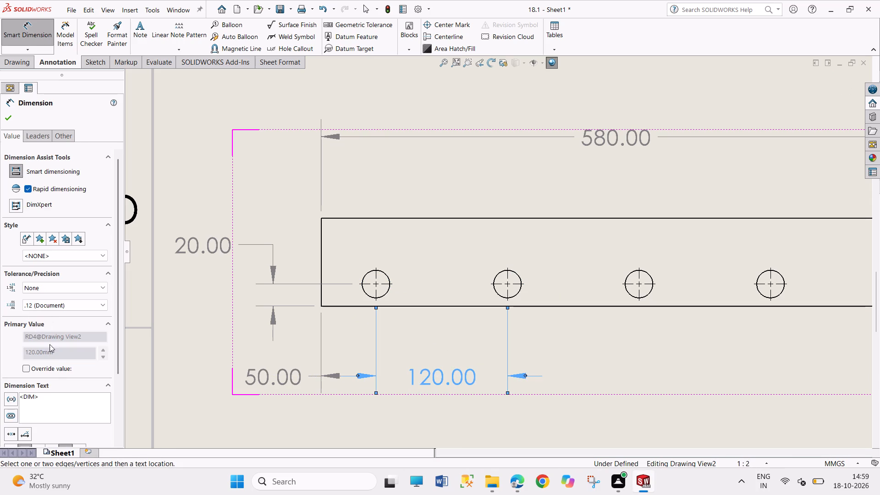
Append (4X) after the value in the hole spacing dimension's text.
left_click(57, 392)
left_click(57, 396)
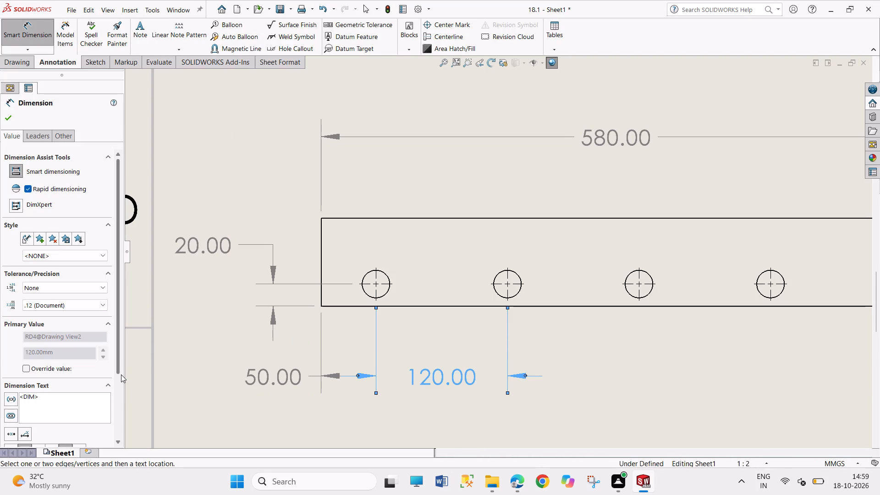
key("shift+Return")
key("shift+parenleft")
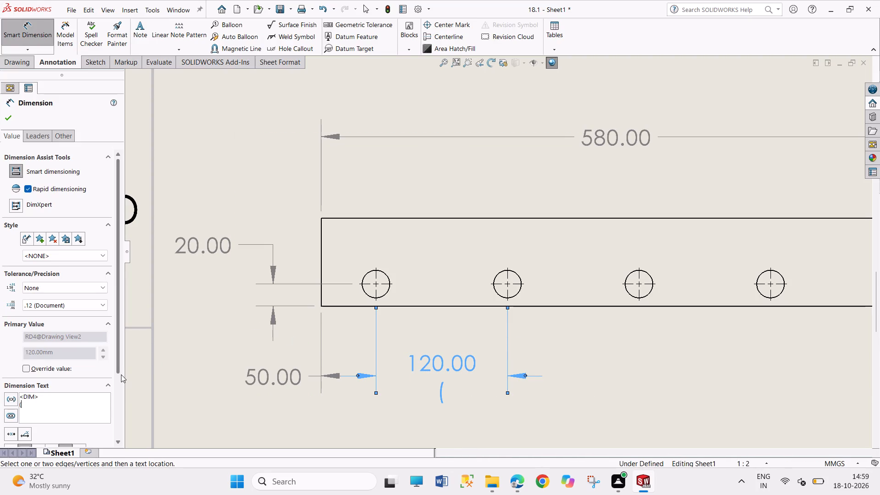
key("BackSpace")
key("BackSpace")
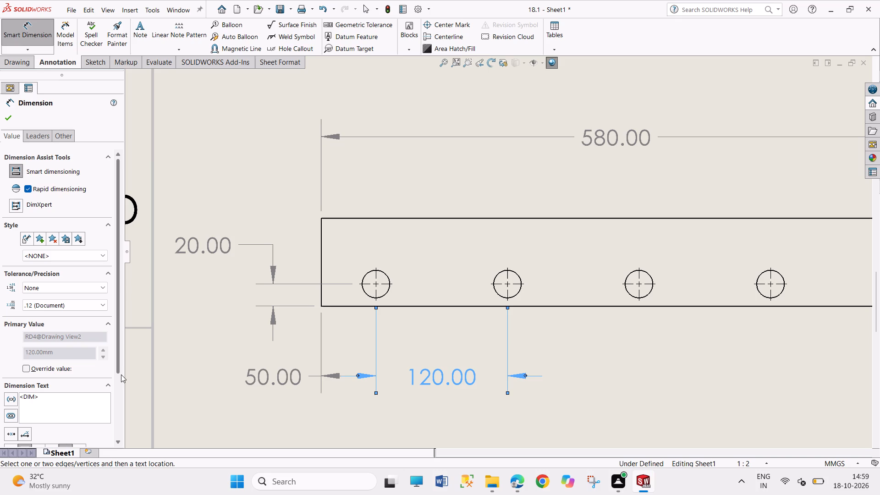
type("(4")
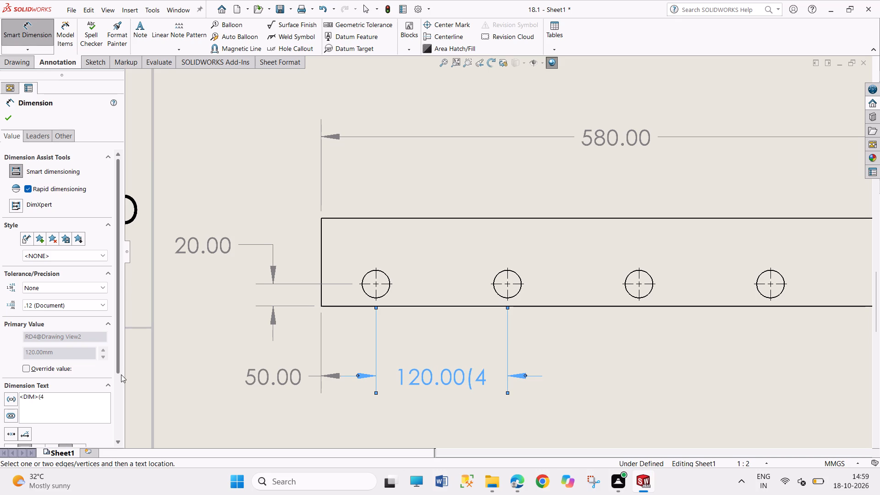
key("x")
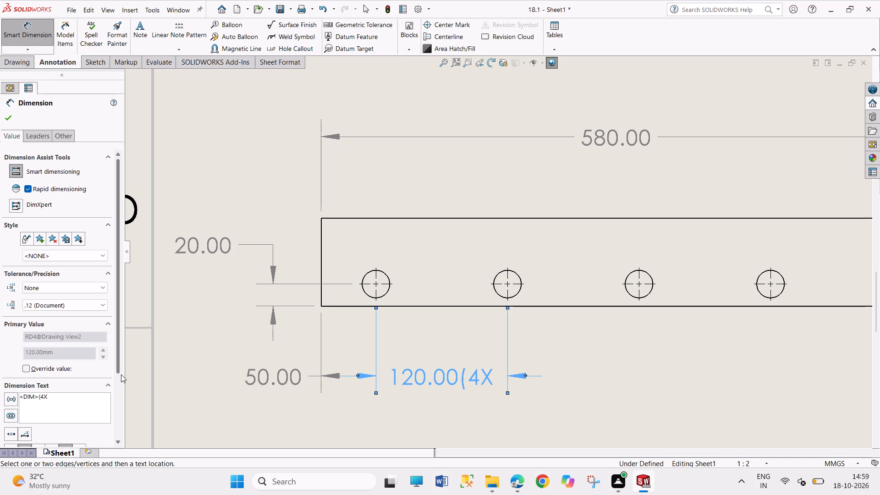
key("shift+parenright")
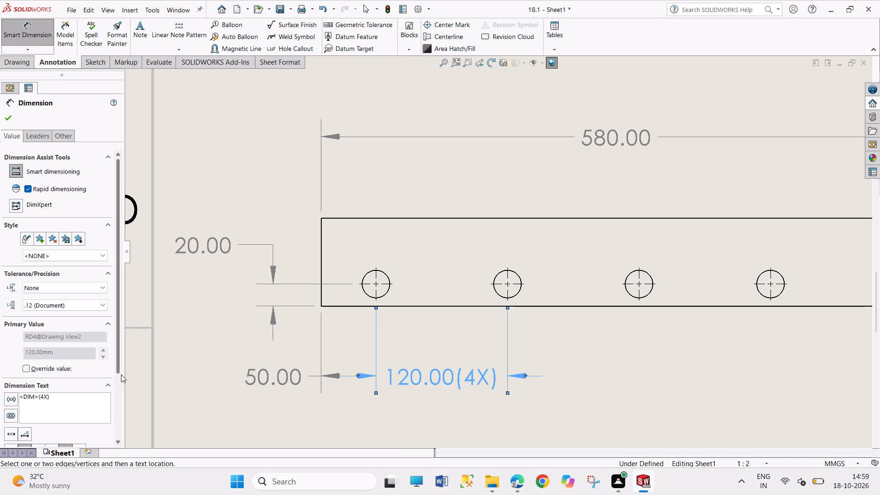
left_click(8, 119)
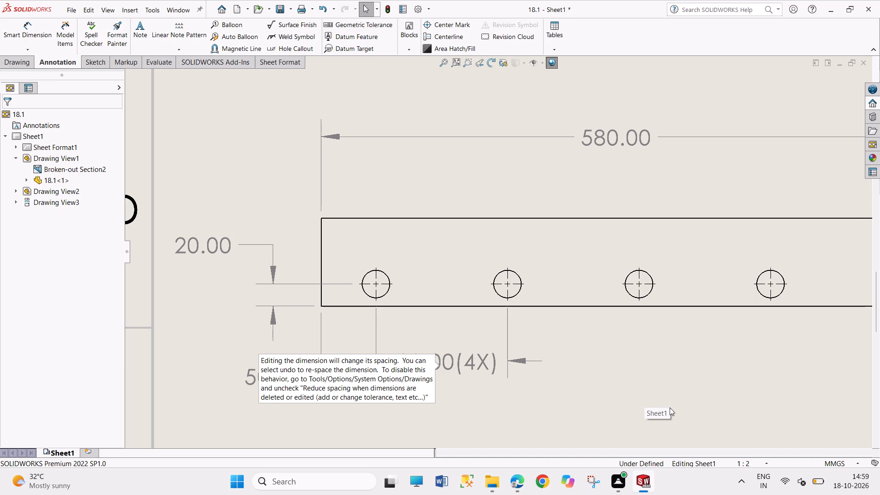
Insert a space between the value and (4X) in the hole spacing dimension's text.
scroll(547, 370, "up", 2)
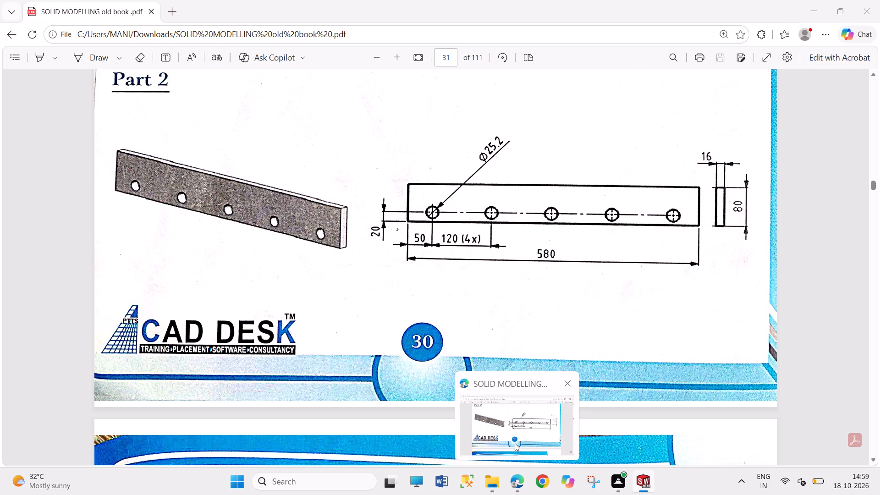
left_click(490, 331)
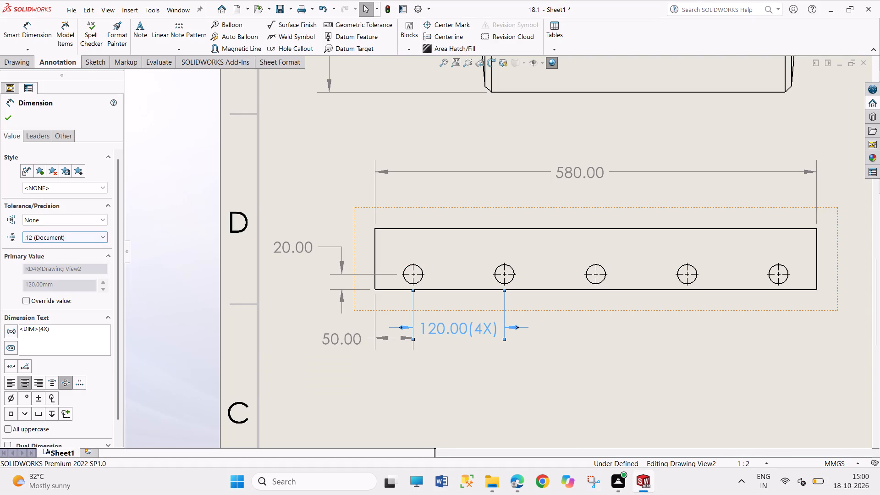
left_click(36, 331)
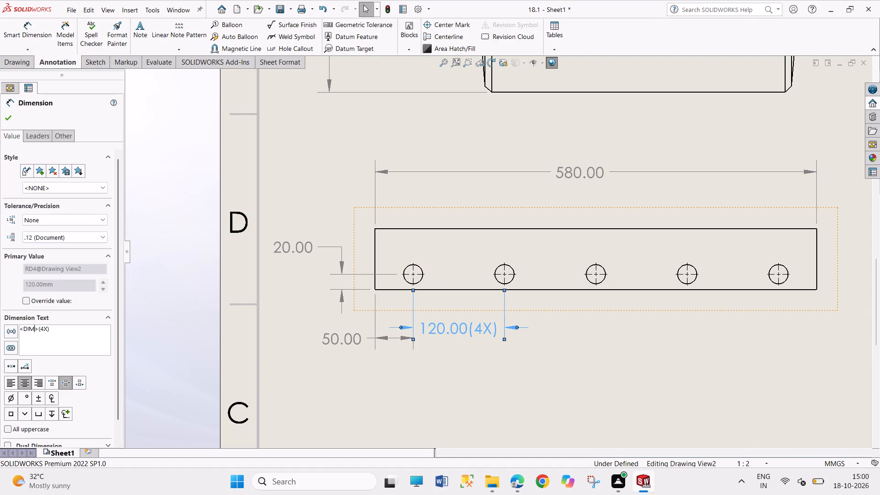
left_click(37, 329)
key("space")
left_click(8, 118)
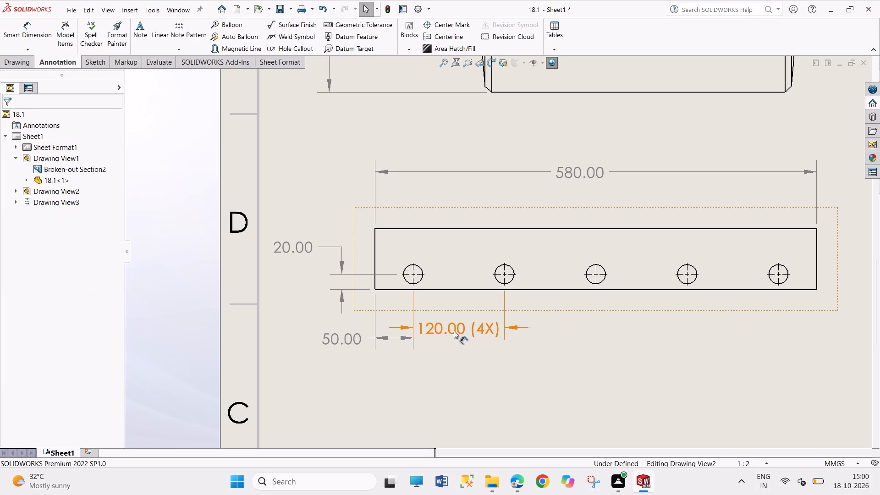
Move the hole spacing dimension down so it lines up with the leftmost hole's horizontal distance dimension.
left_click_drag(454, 330, 457, 336)
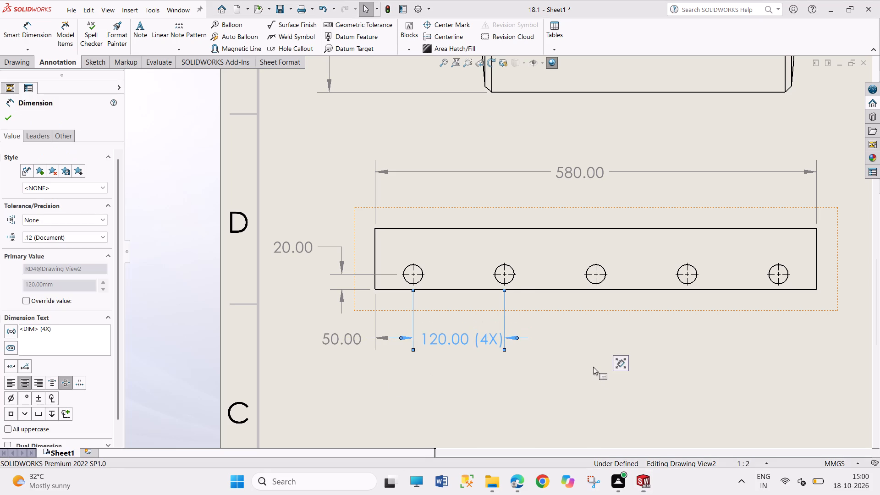
left_click(593, 367)
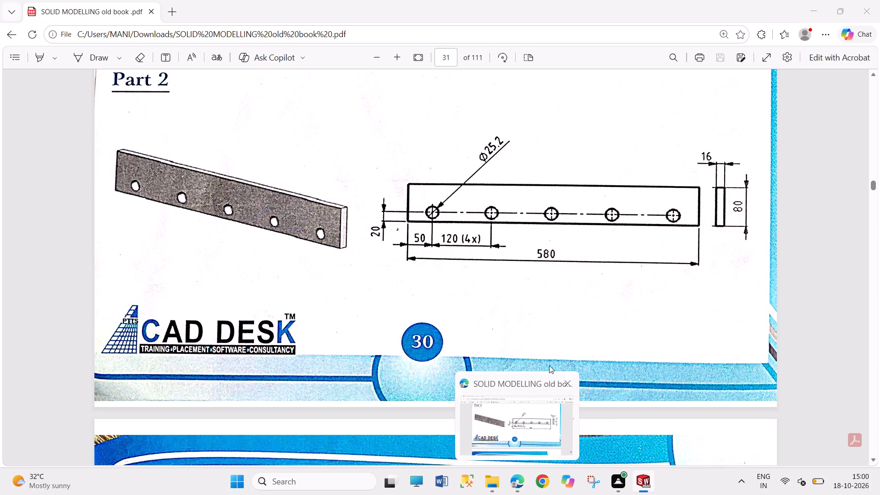
Dimension the leftmost hole's diameter, placing the text above the bar and below the overall length dimension.
right_click_drag(642, 393, 588, 227)
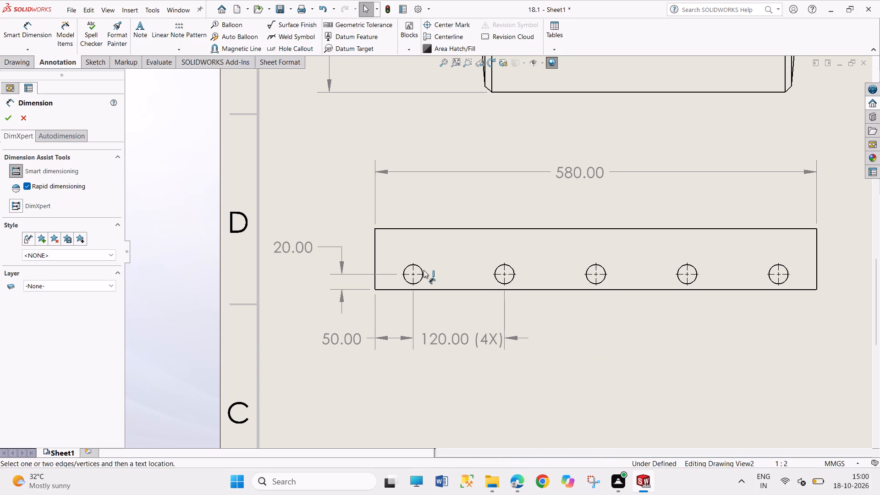
left_click(422, 270)
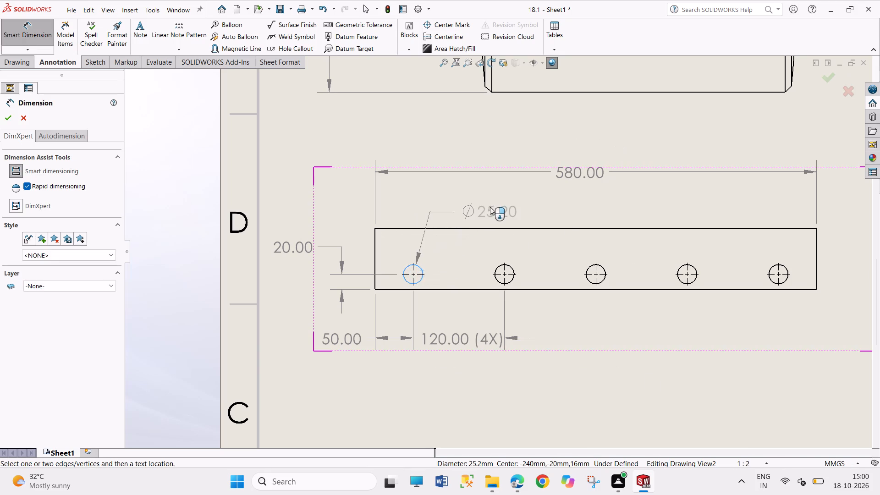
left_click(491, 203)
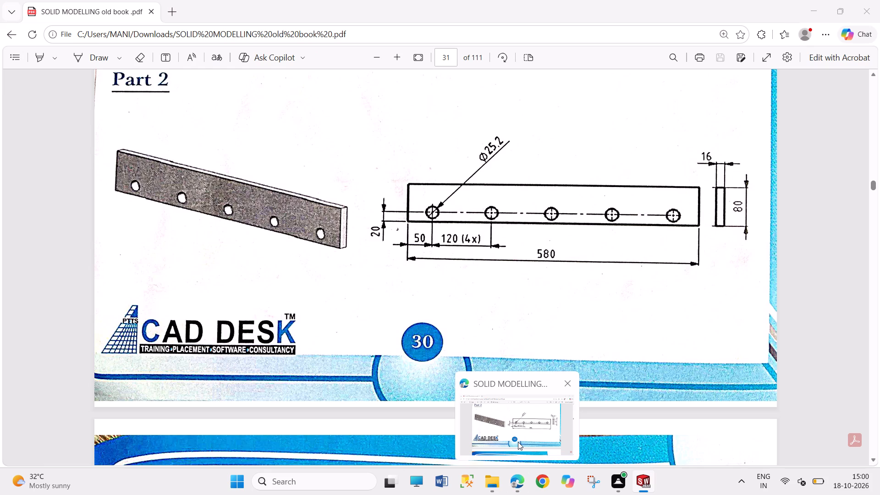
Dimension the bar's height in the main view, placed beside its right end.
scroll(772, 358, "up", 3)
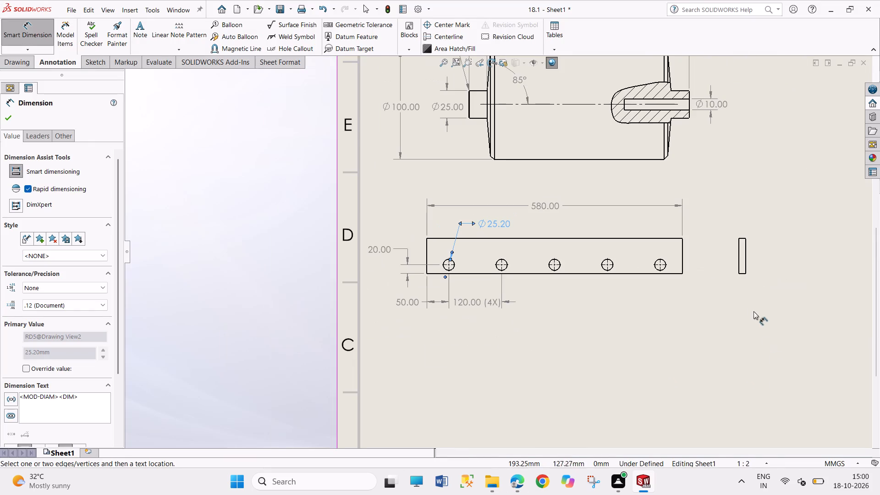
scroll(689, 268, "down", 4)
left_click(643, 261)
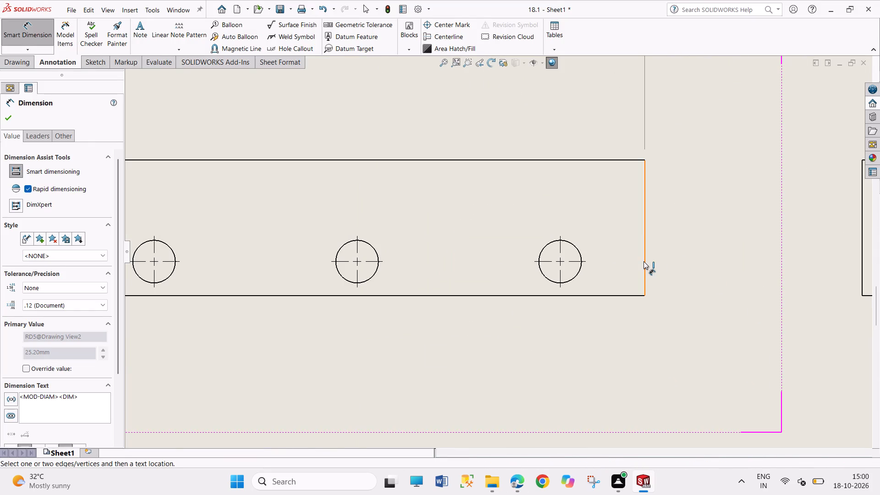
left_click(711, 241)
Dimension the bar's thickness above its top edge in the side view, with the text left of the extension lines.
scroll(792, 335, "up", 4)
scroll(676, 205, "down", 2)
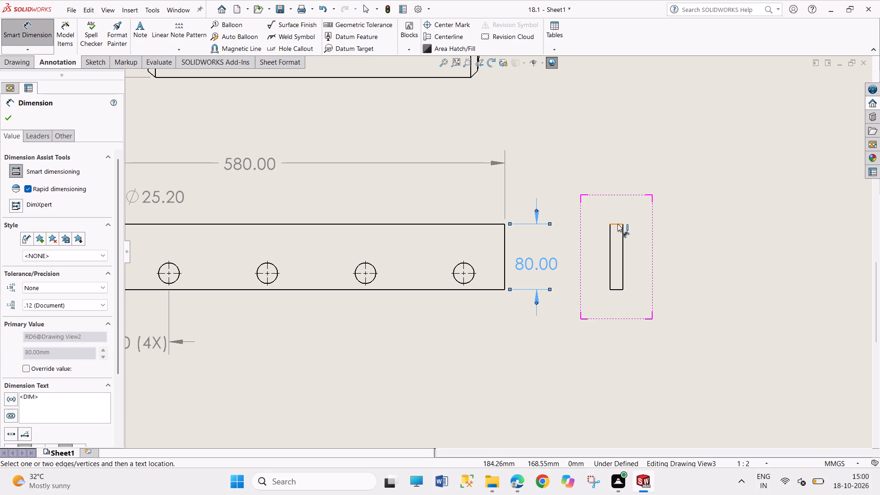
left_click(617, 224)
left_click(573, 181)
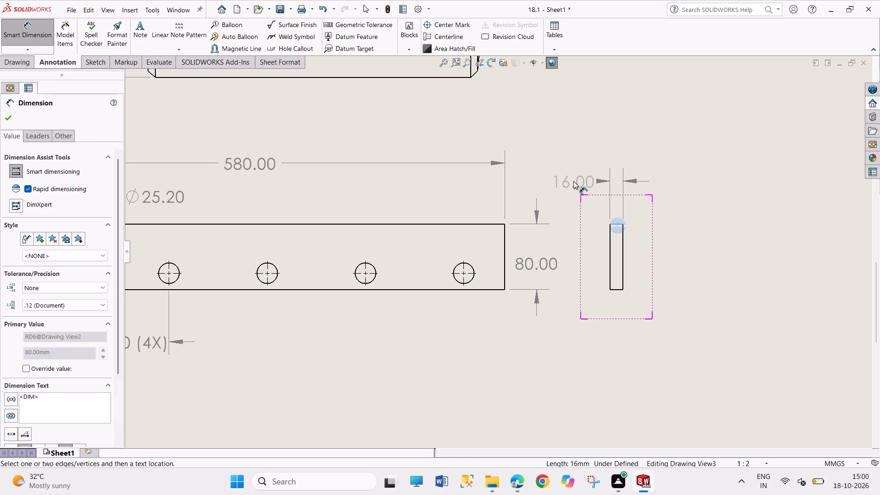
right_click(702, 280)
left_click(718, 321)
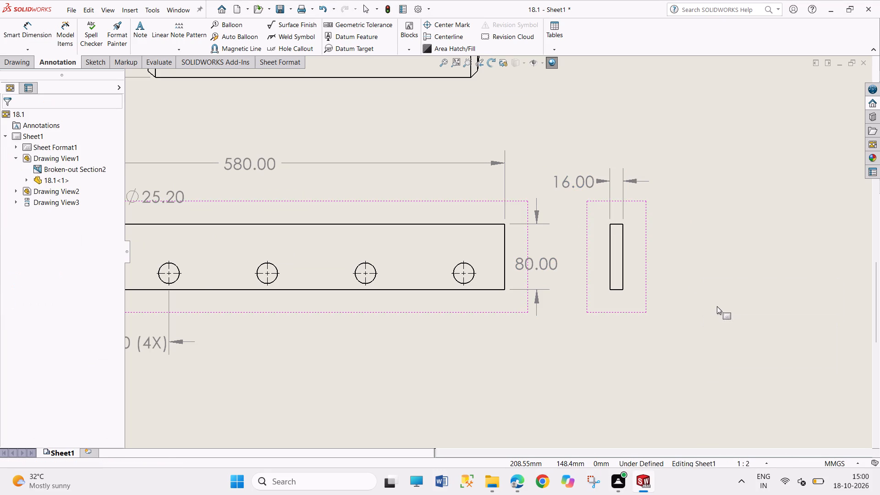
scroll(717, 306, "up", 5)
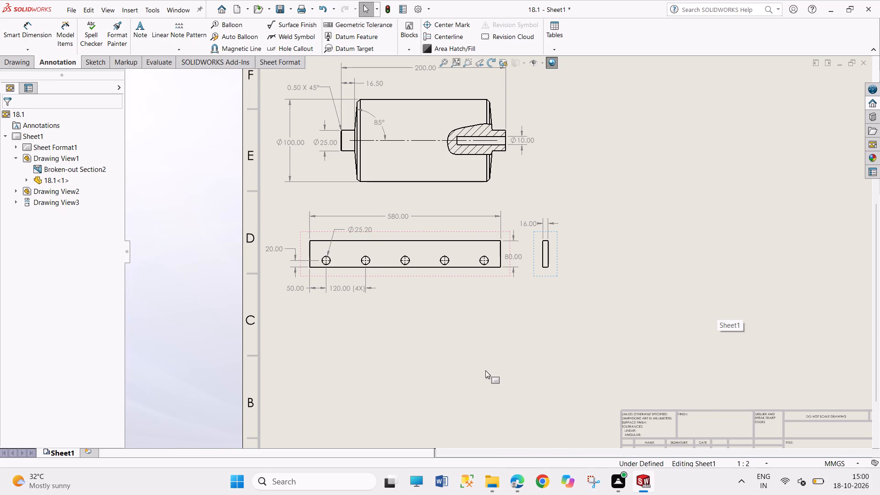
Switch to the reference PDF in the browser and examine the Part 3 views and dimensions, then return to the drawing.
scroll(489, 367, "up", 1)
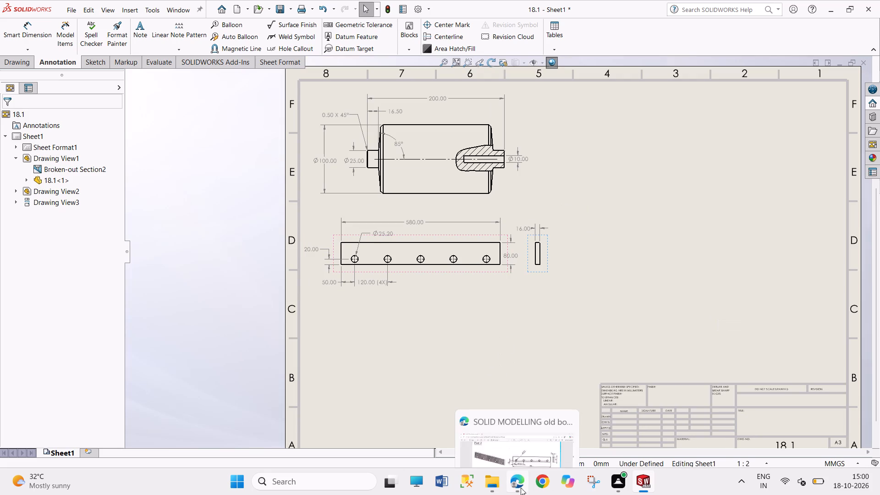
left_click(523, 443)
scroll(524, 377, "down", 5)
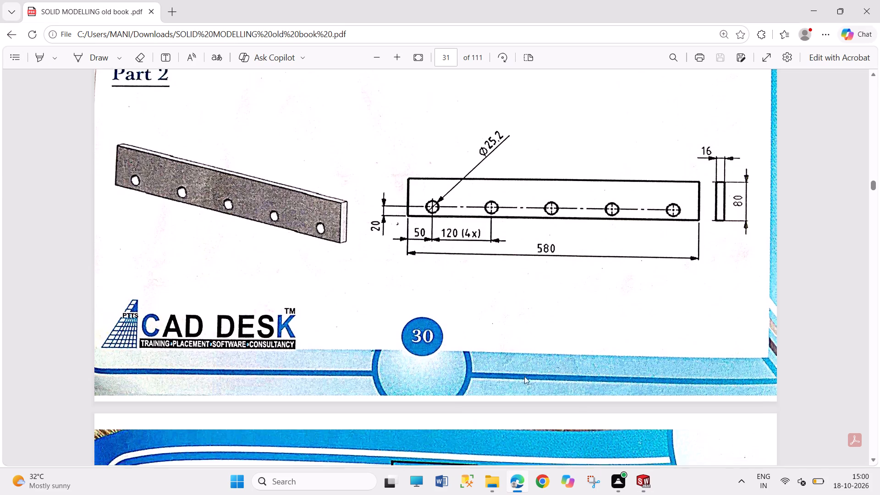
scroll(525, 375, "down", 3)
scroll(597, 358, "down", 1)
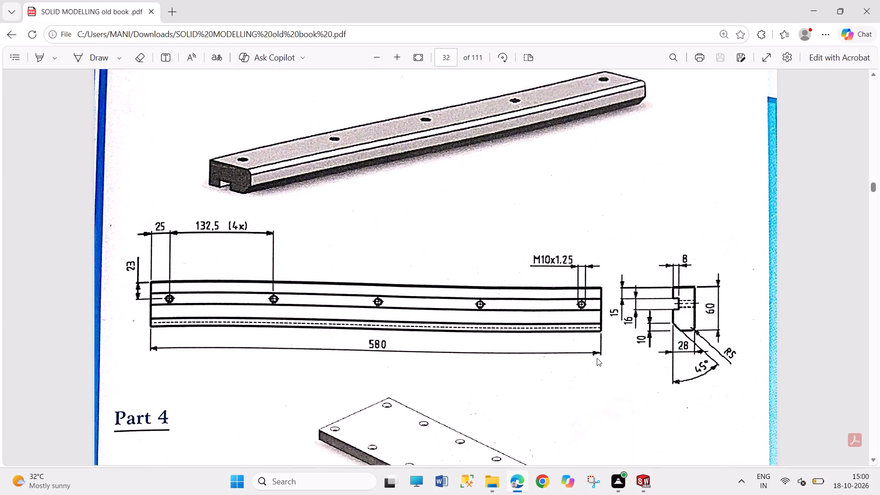
scroll(597, 358, "down", 1)
left_click(650, 483)
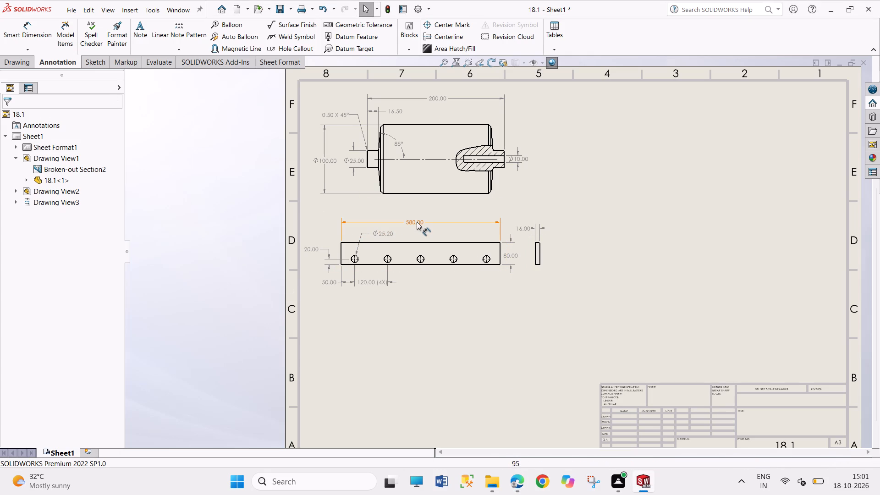
Adjust the height of the holed bar's overall length dimension above its main view, keeping it clear of the hole diameter dimension.
left_click_drag(417, 222, 417, 228)
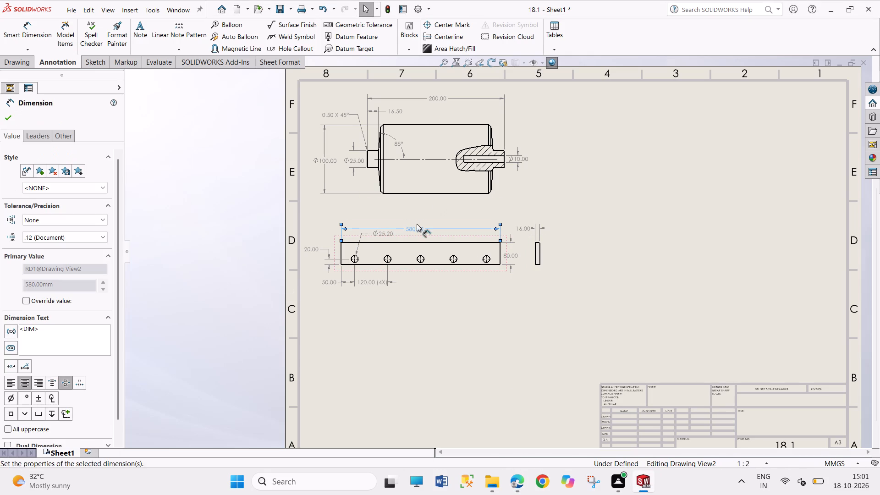
left_click_drag(416, 225, 416, 224)
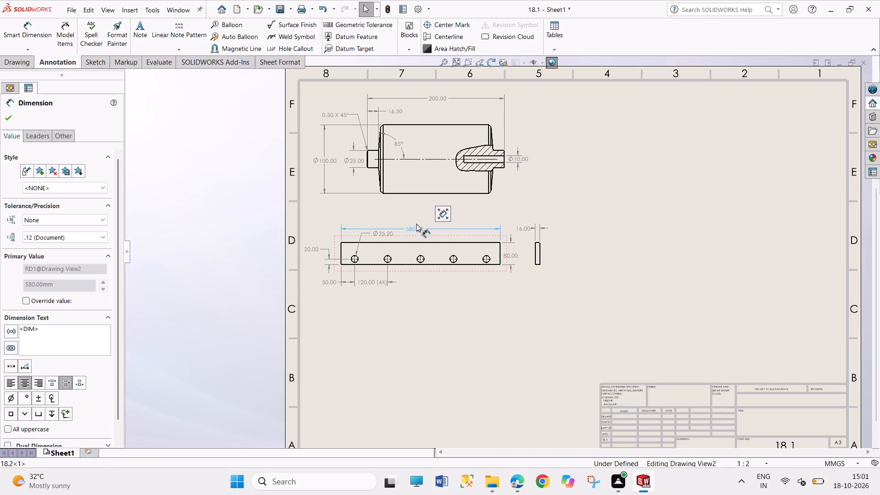
left_click_drag(416, 224, 416, 220)
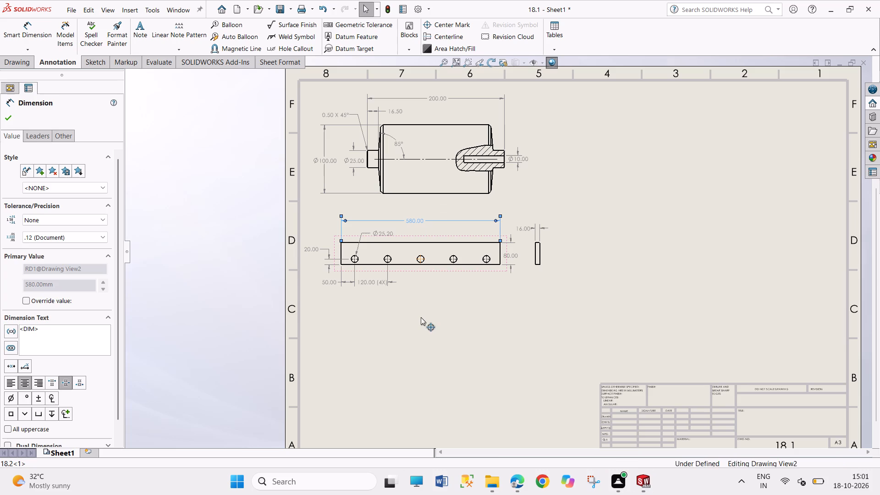
left_click(421, 317)
Insert a model view of part 18.3 showing its five holes, placed below the main view of part 18.2.
left_click(25, 60)
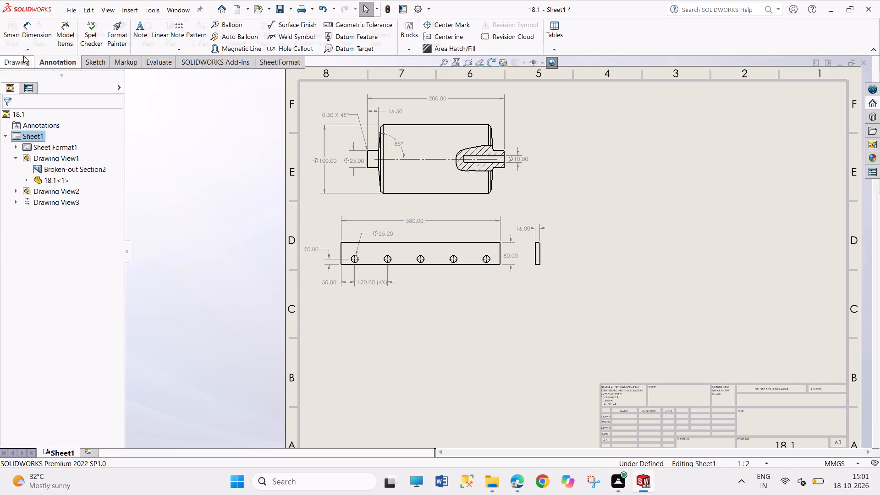
left_click(20, 34)
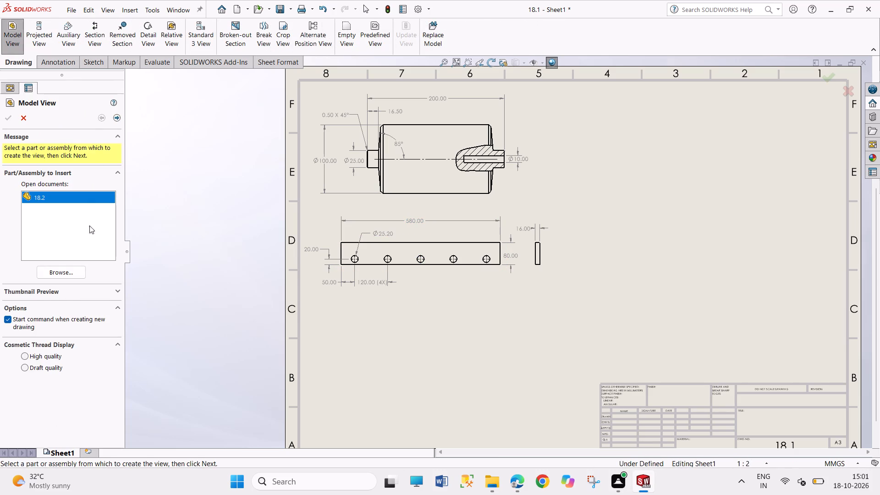
left_click(73, 271)
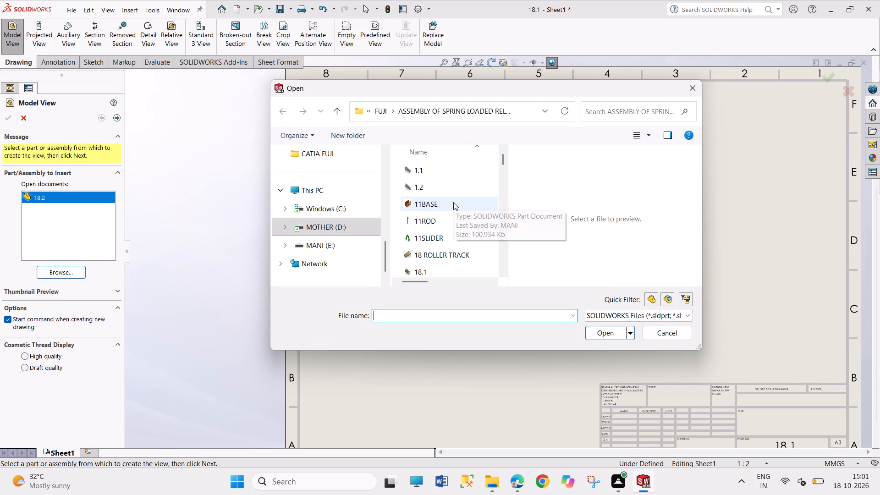
scroll(445, 236, "down", 3)
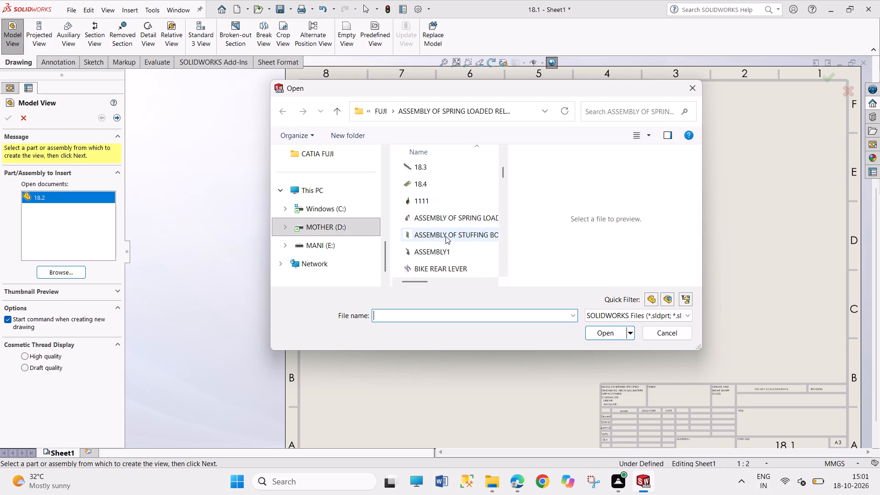
scroll(445, 236, "down", 2)
scroll(445, 235, "up", 2)
scroll(451, 238, "down", 2)
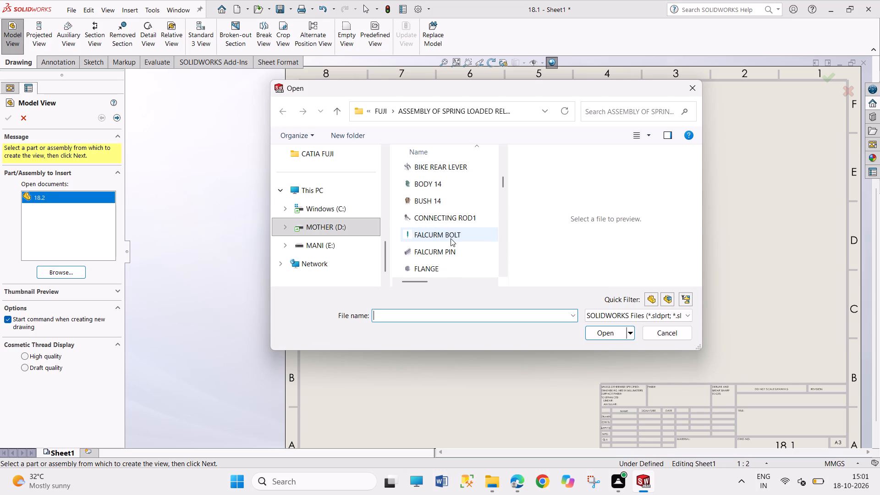
scroll(455, 226, "down", 9)
scroll(455, 228, "up", 6)
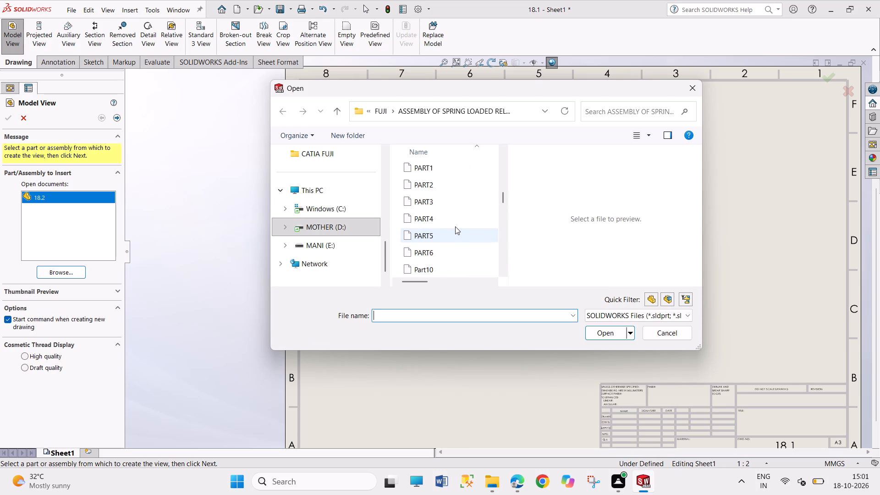
scroll(455, 226, "up", 5)
left_click(441, 197)
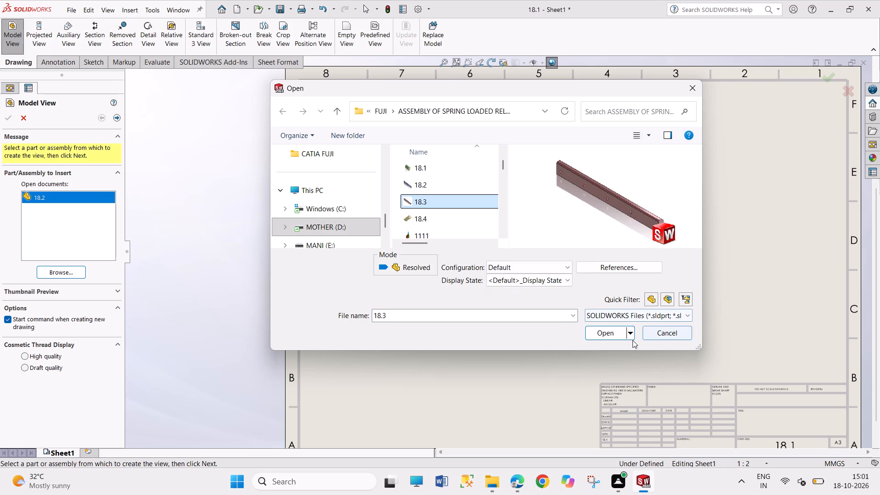
left_click(606, 328)
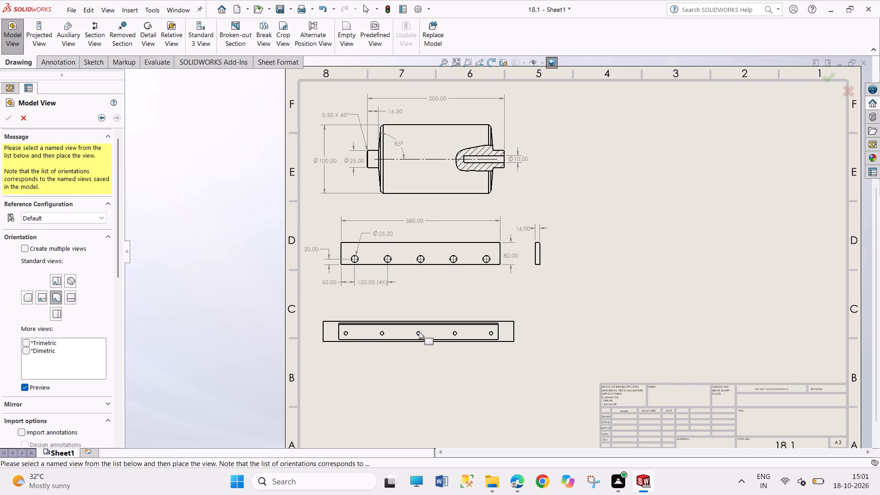
left_click(419, 331)
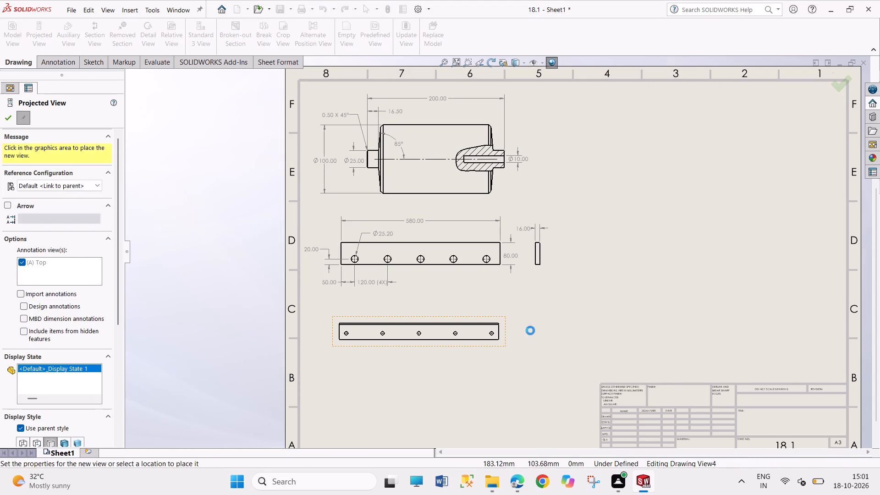
Project a side view of part 18.3 to the right of its main view.
left_click(529, 332)
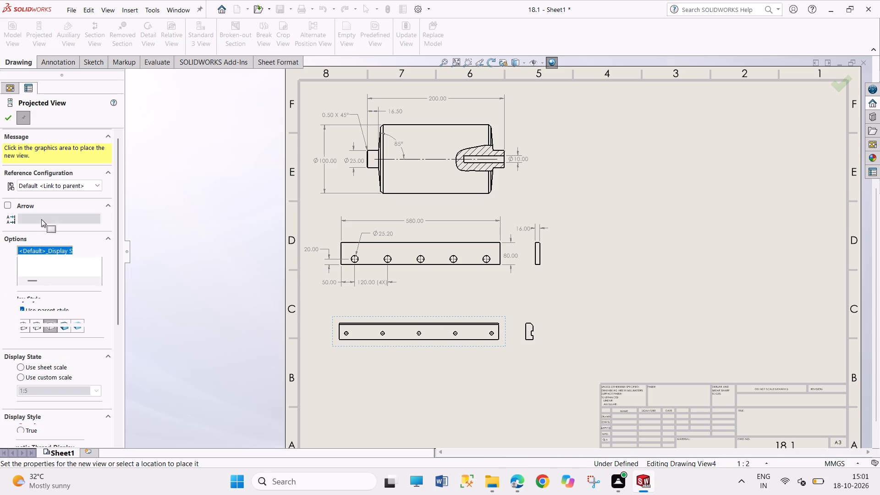
left_click(8, 121)
Dimension the overall length of part 18.3 in its main view, placed below the bar.
scroll(459, 344, "down", 4)
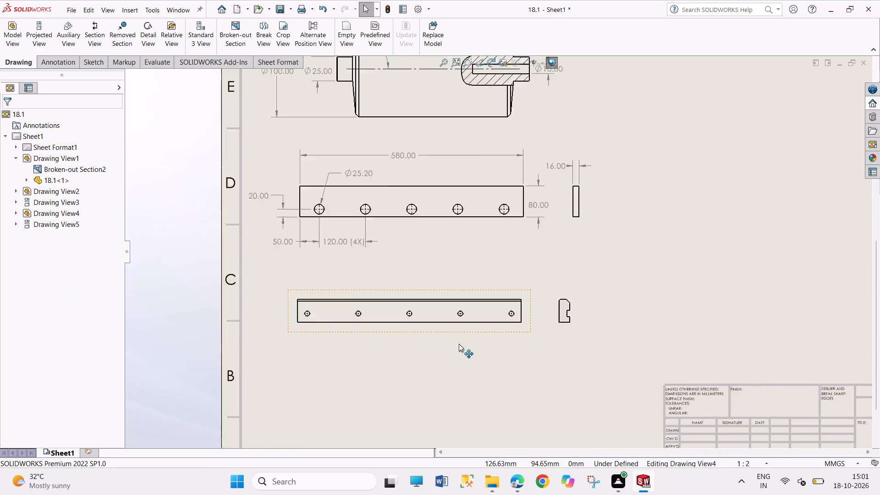
right_click_drag(515, 412, 471, 257)
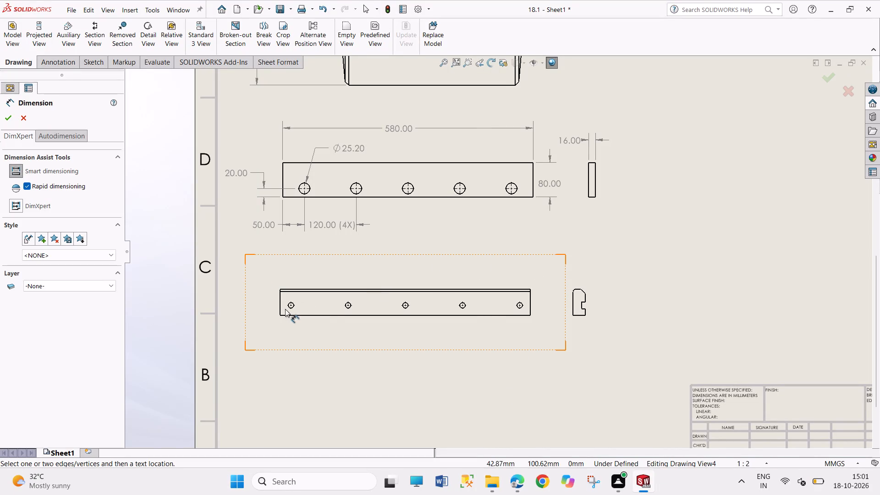
left_click(280, 307)
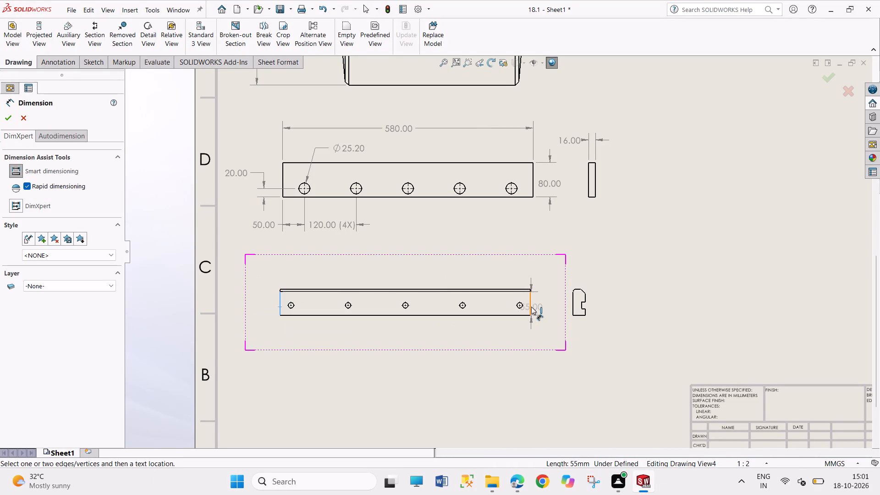
left_click(531, 307)
left_click(394, 353)
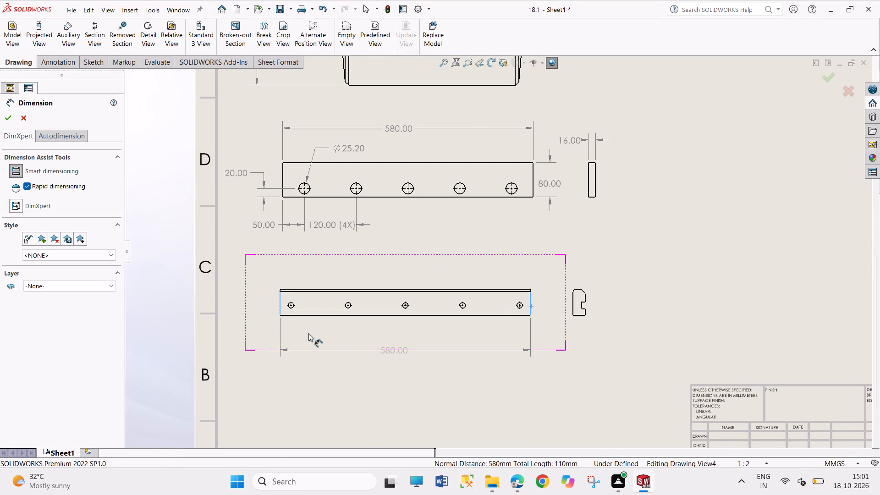
Dimension the diameter of part 18.3's leftmost hole, placing the text above the bar's left end.
scroll(313, 313, "down", 6)
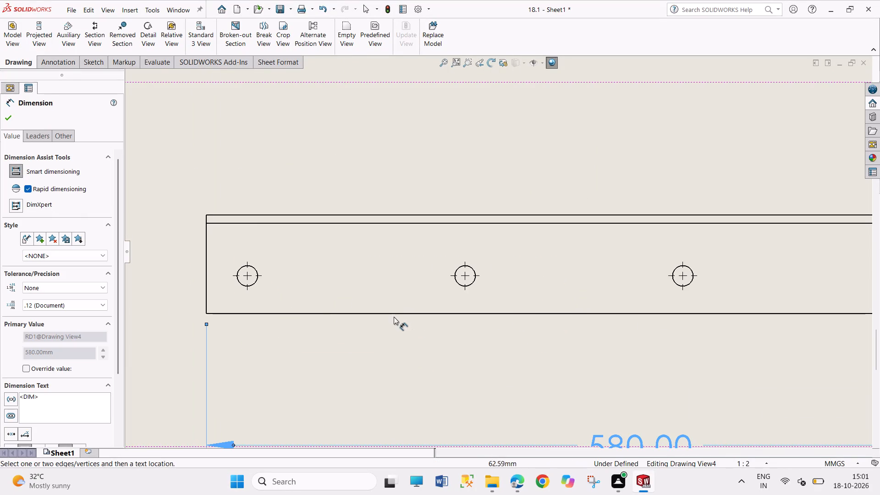
scroll(508, 331, "up", 3)
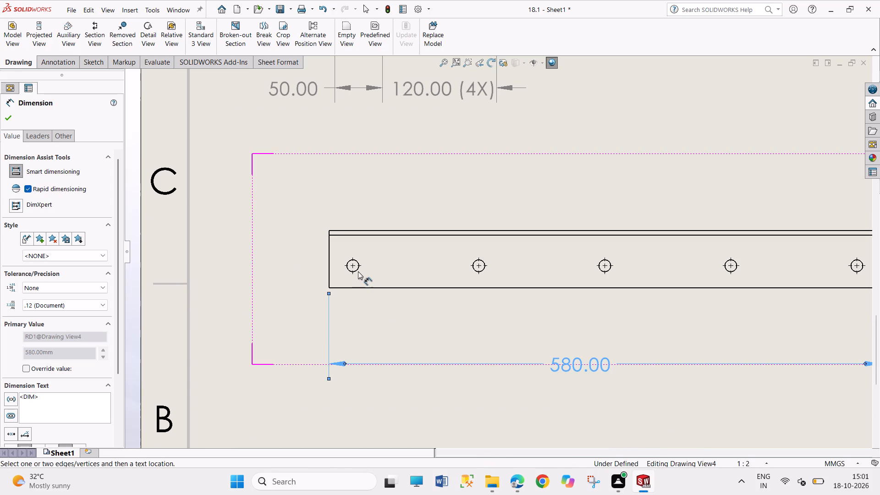
left_click(357, 269)
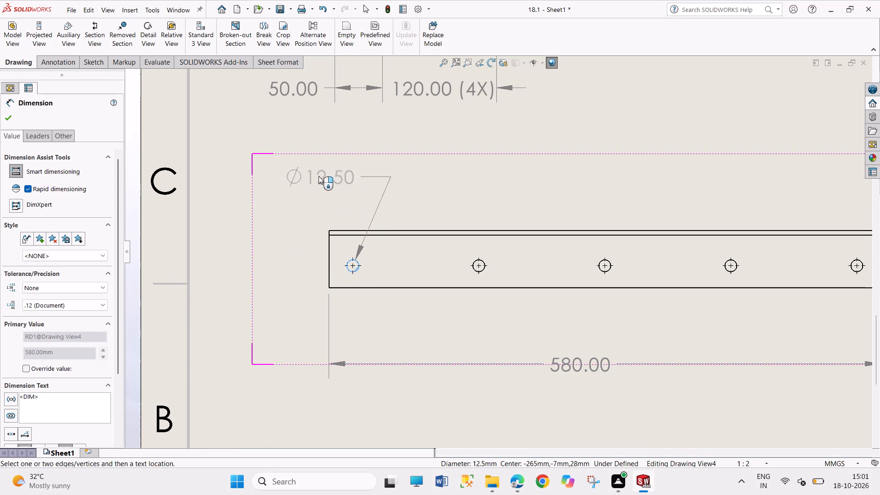
left_click(281, 171)
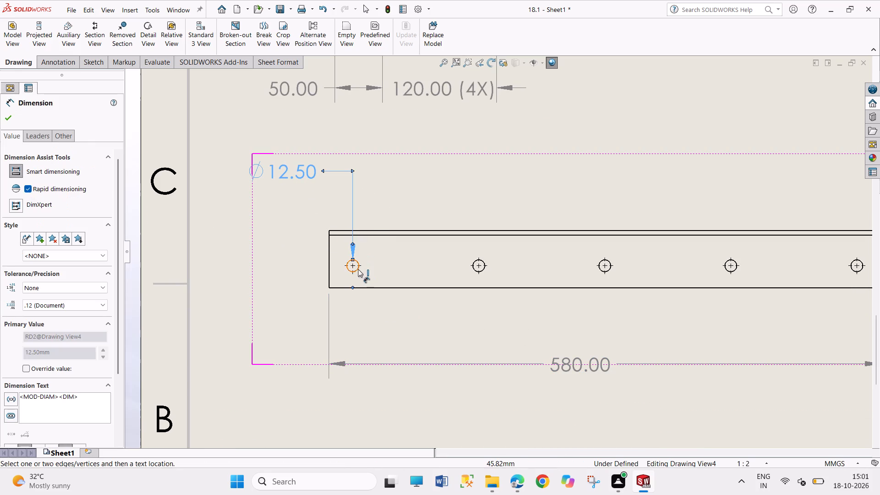
Dimension the leftmost hole's horizontal distance from the bar's left edge, with the text below and left of the bar.
left_click(357, 269)
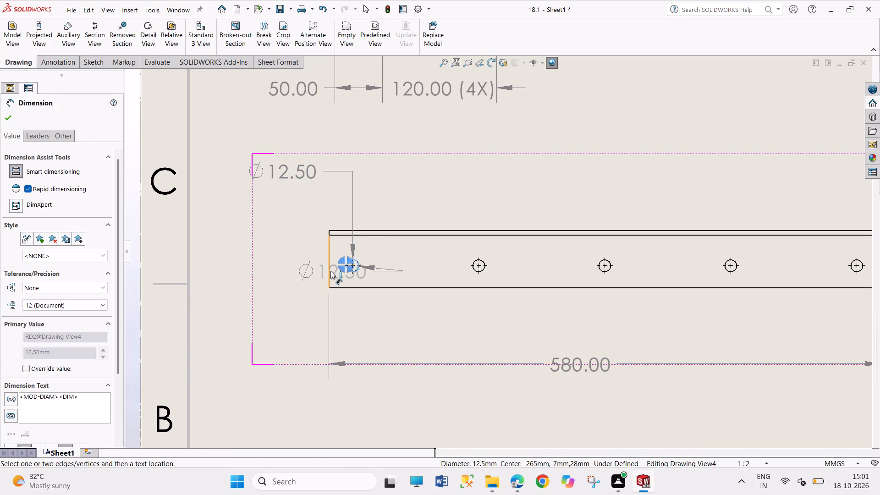
left_click(330, 271)
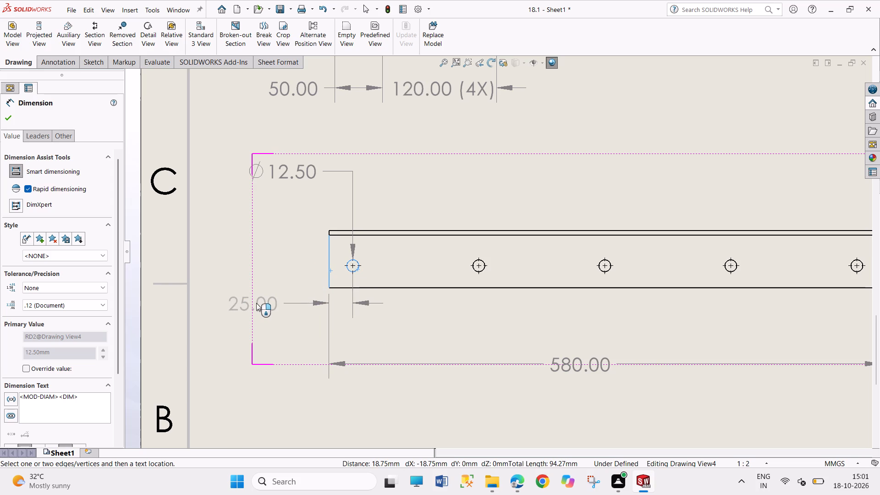
left_click(256, 303)
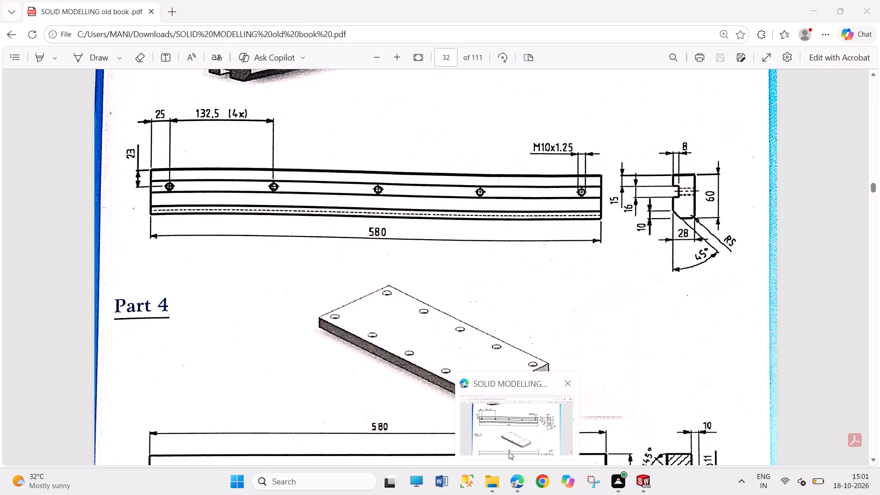
Dimension the leftmost hole's vertical distance from the bar's lower edge, placing the text beside the bar's left end.
left_click(356, 271)
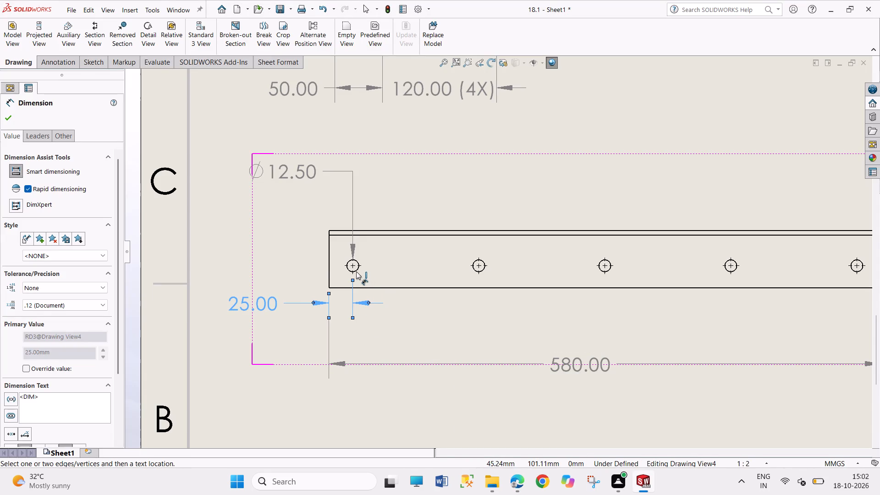
left_click(363, 288)
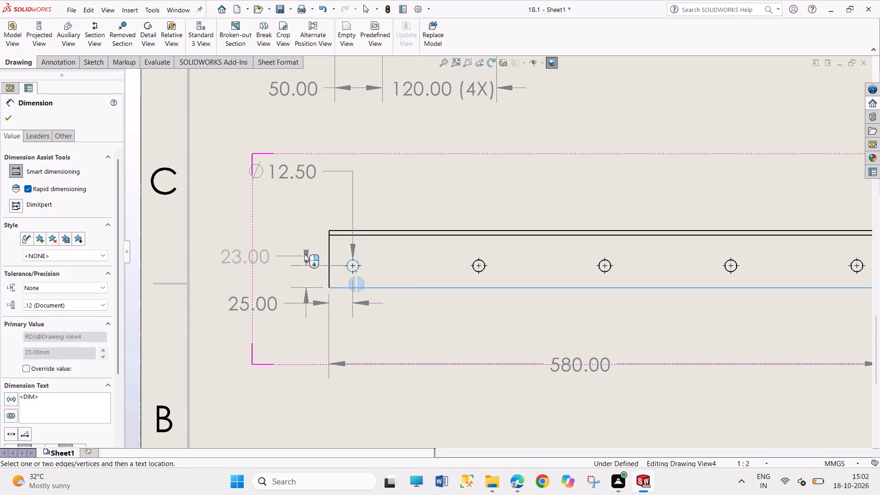
left_click(299, 239)
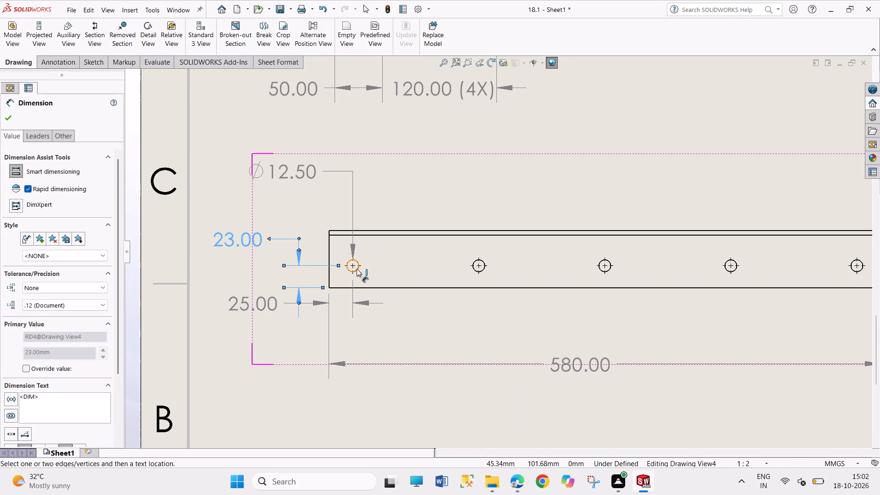
Dimension the spacing between the first two holes below the bar, in line with the leftmost hole's horizontal distance dimension.
left_click(357, 269)
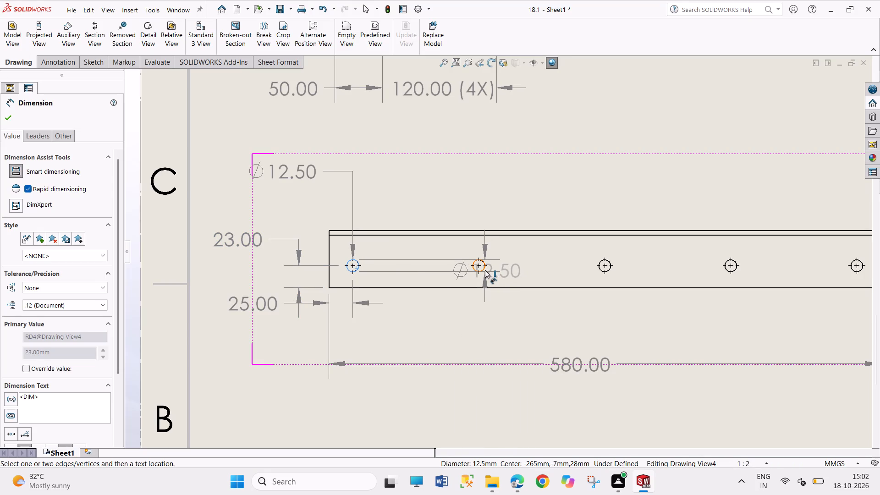
left_click(485, 270)
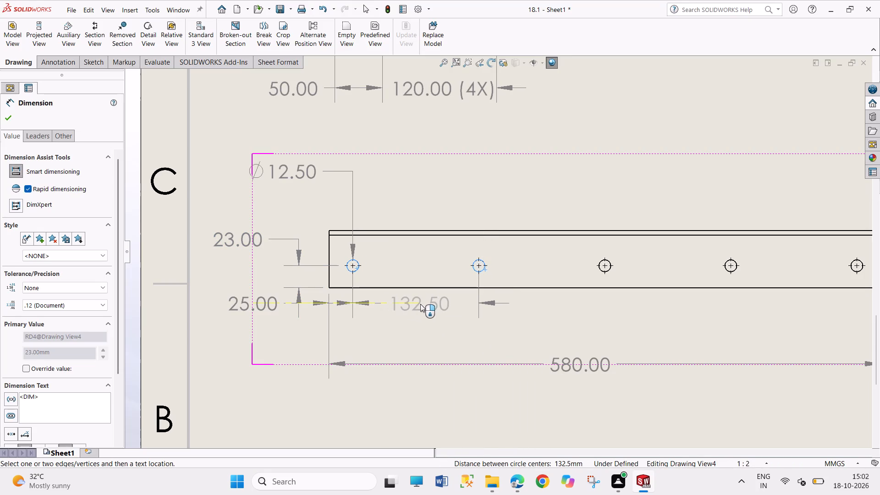
left_click(420, 304)
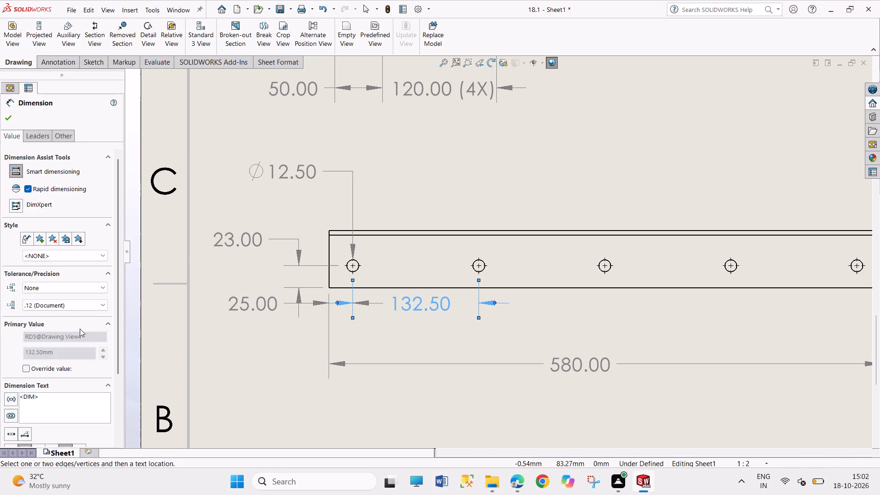
Append (4X) to the text of the hole spacing dimension below part 18.3's bar.
left_click(68, 405)
key("space")
key("shift+parenleft")
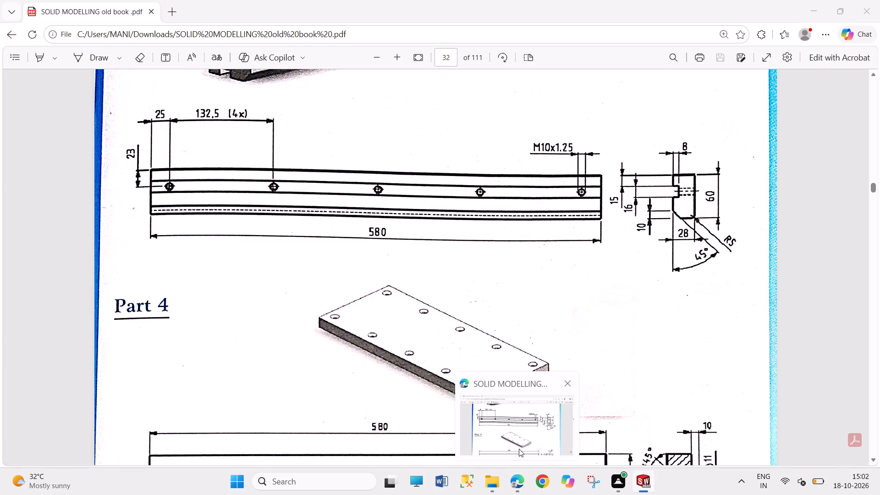
key("4")
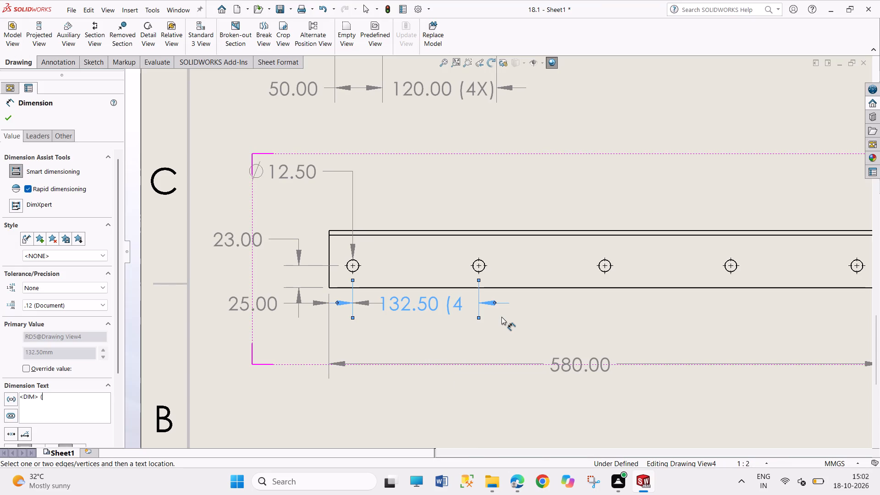
key("x")
key("shift+parenright")
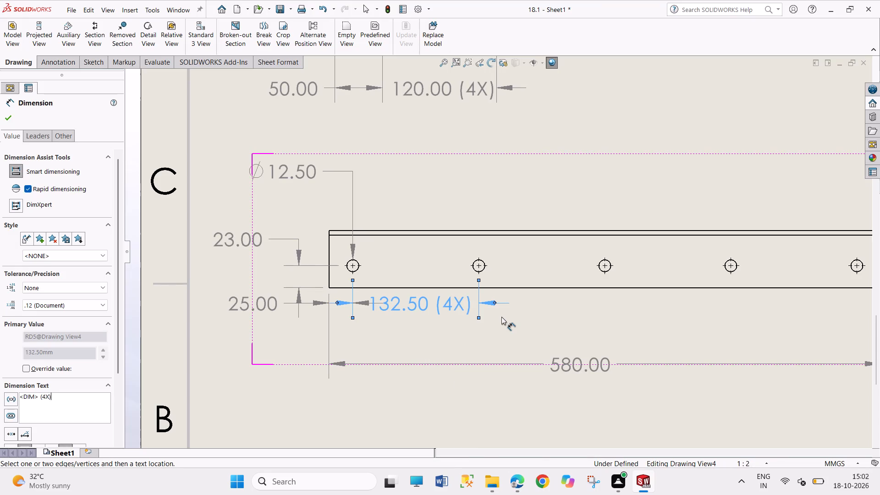
left_click(619, 313)
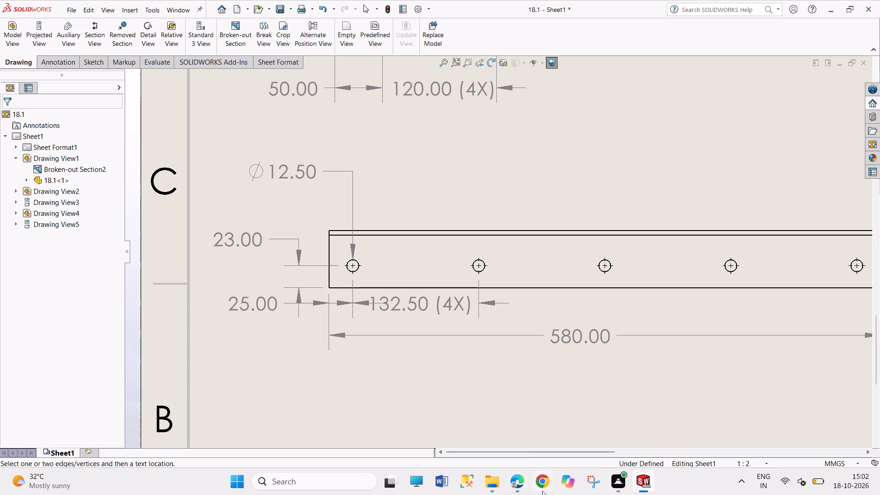
Move the hole spacing dimension's text outside its extension lines, to the right of the second hole.
left_click_drag(429, 305, 430, 305)
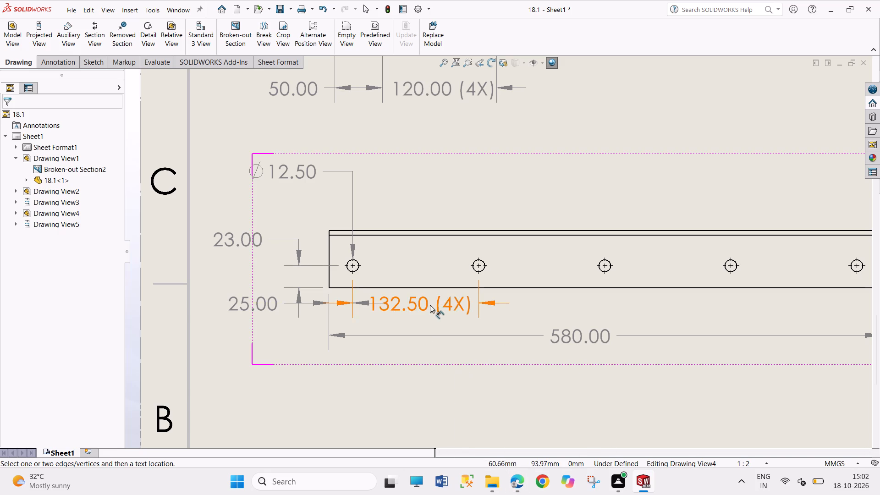
left_click_drag(430, 305, 591, 309)
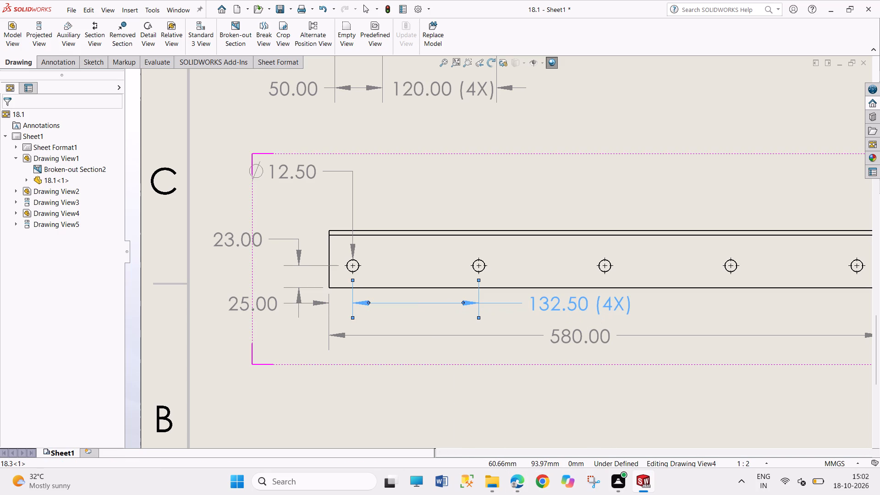
left_click(650, 383)
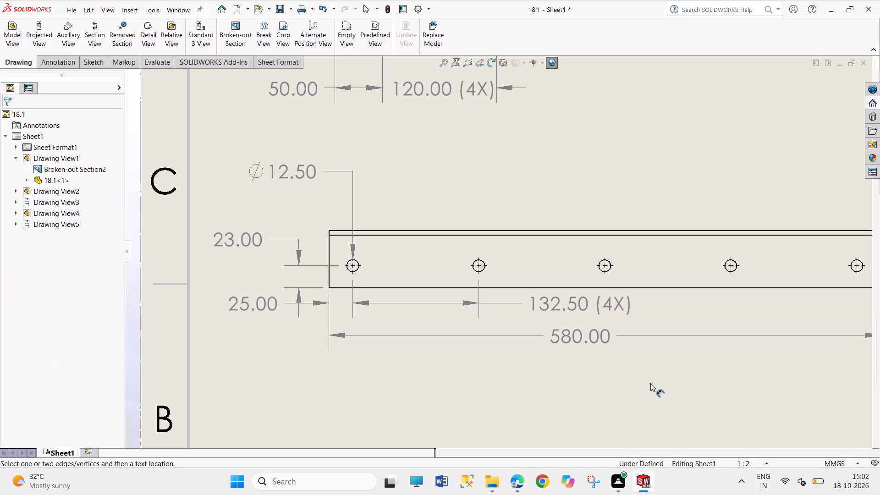
Move the overall length dimension of part 18.3 from below the bar to above it.
left_click_drag(592, 341, 594, 181)
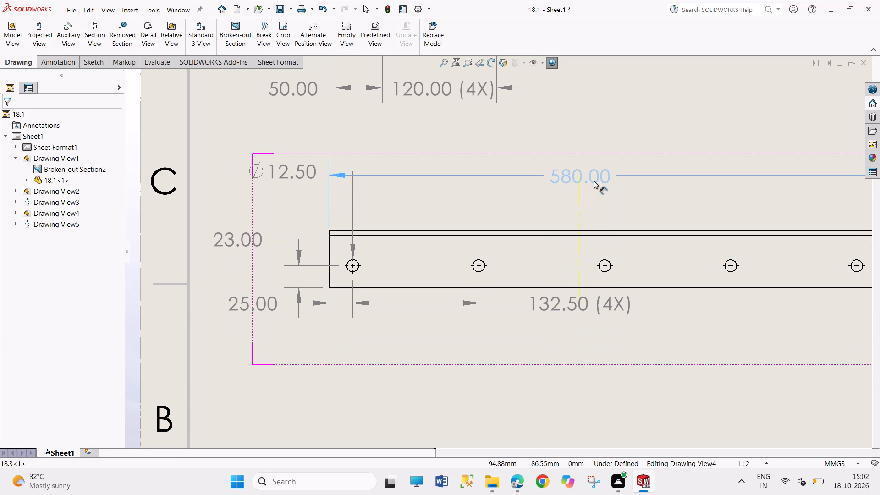
left_click_drag(594, 181, 594, 177)
left_click(498, 374)
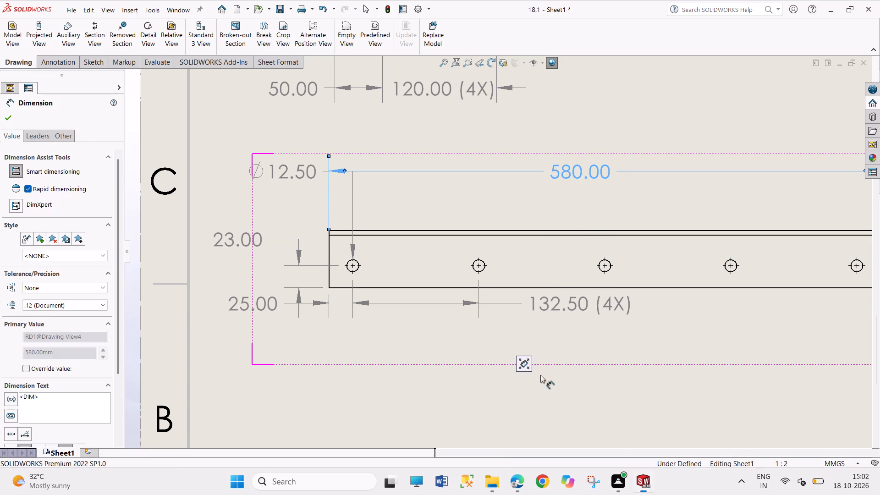
Dimension the overall height of part 18.3's side view between its bottom and top edges, placing it right of the profile.
scroll(663, 419, "up", 2)
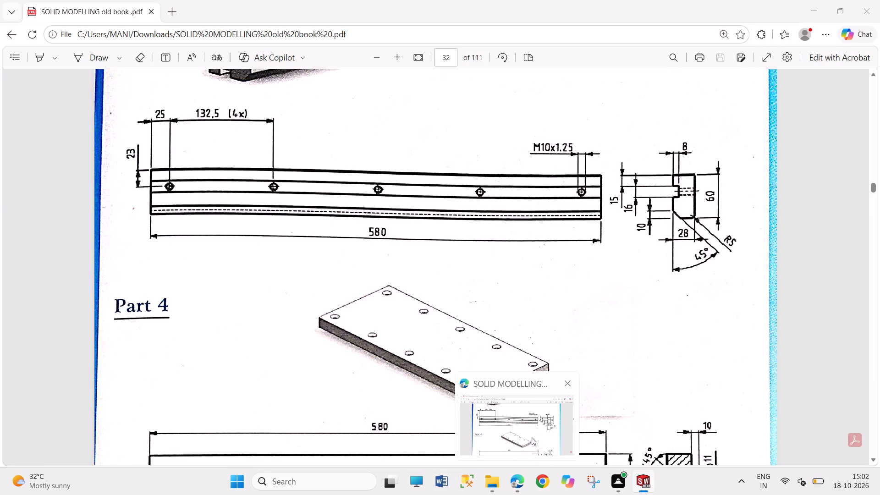
right_click_drag(725, 350, 743, 248)
scroll(805, 263, "down", 4)
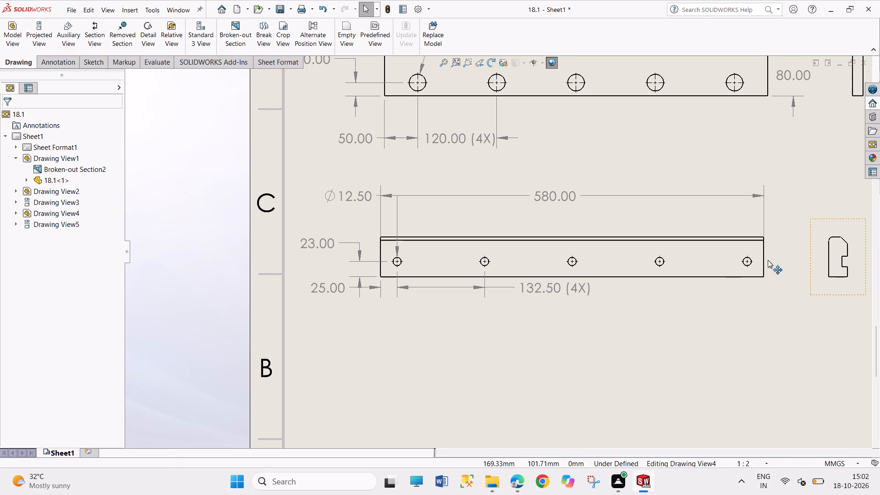
scroll(768, 260, "down", 1)
scroll(715, 278, "up", 6)
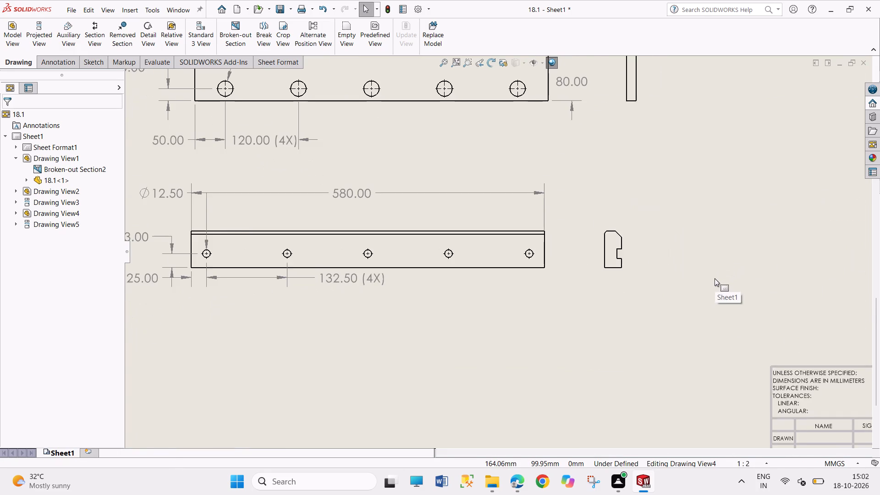
scroll(715, 278, "up", 1)
scroll(706, 258, "down", 5)
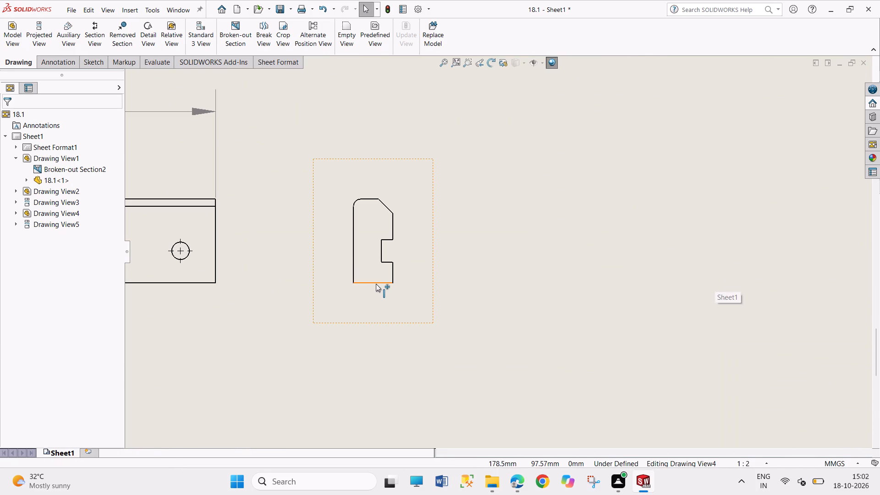
left_click(376, 283)
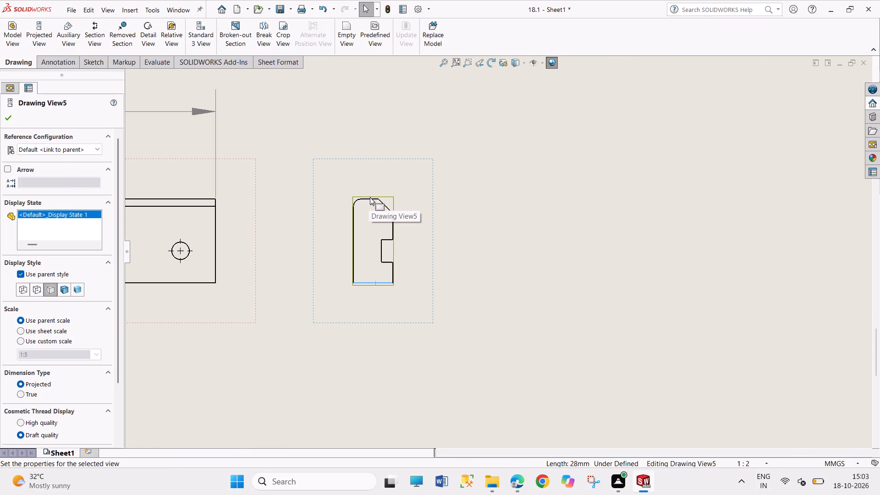
left_click(370, 199)
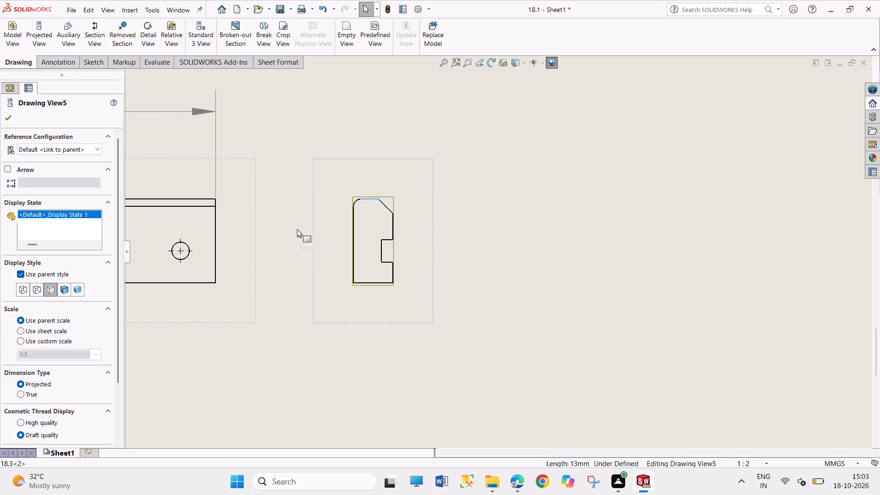
right_click_drag(520, 332, 510, 205)
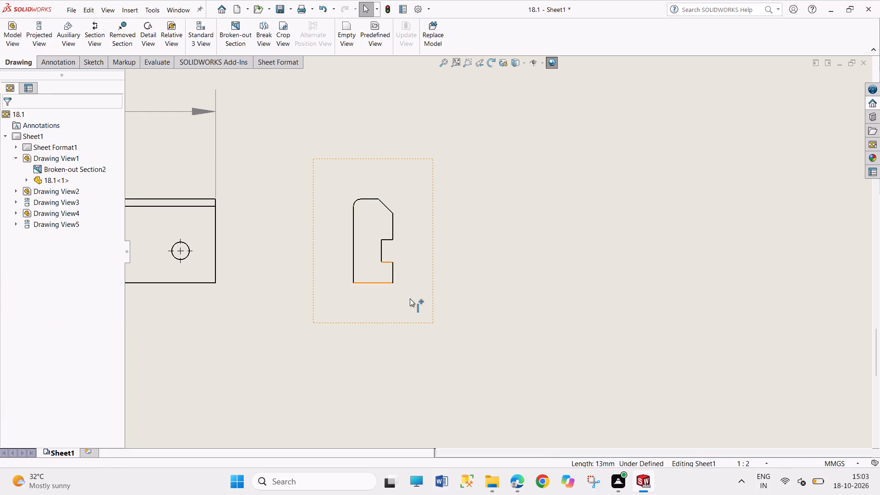
right_click_drag(476, 315, 496, 167)
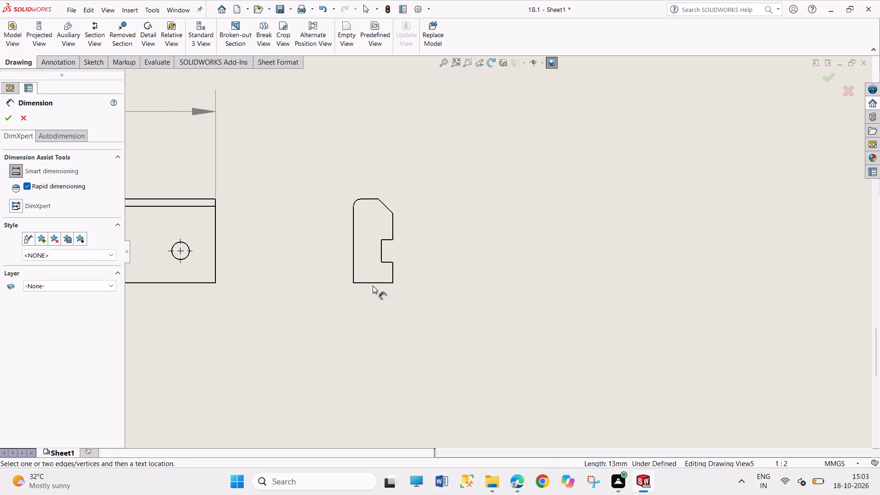
left_click_drag(372, 283, 370, 279)
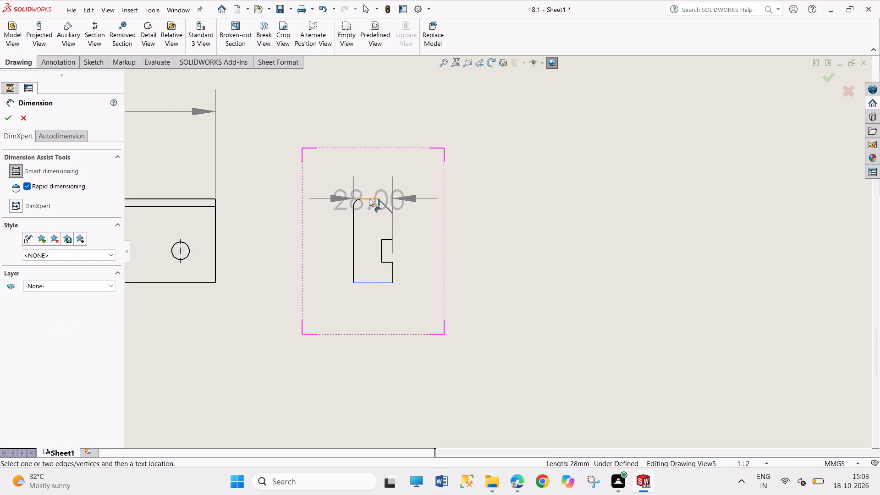
left_click(369, 198)
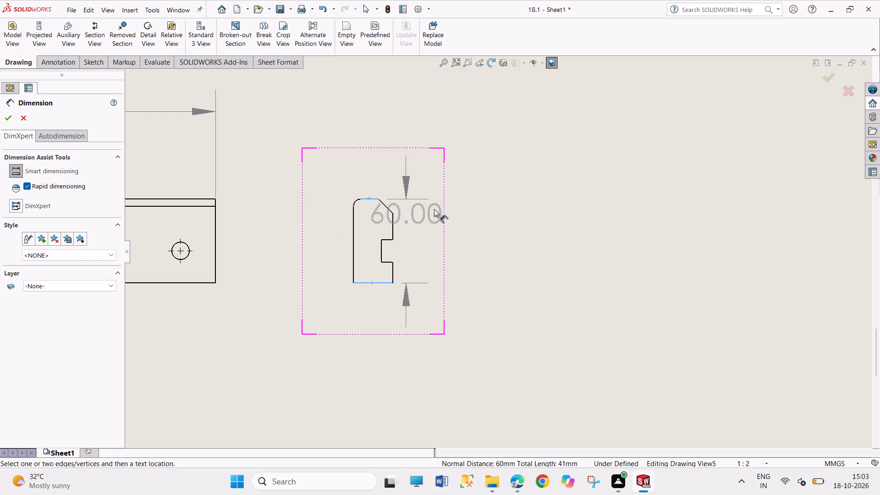
left_click(495, 242)
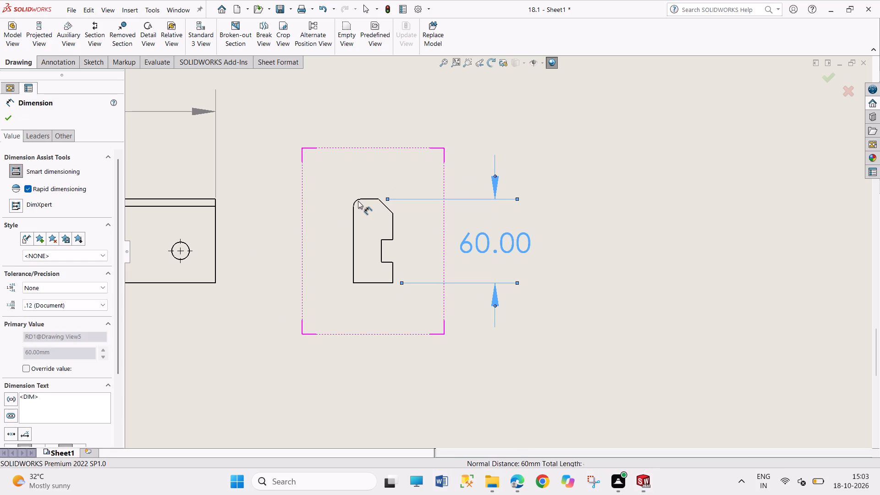
Dimension the radius of the side profile's rounded upper corner, placing the text above and left of the profile.
left_click(357, 200)
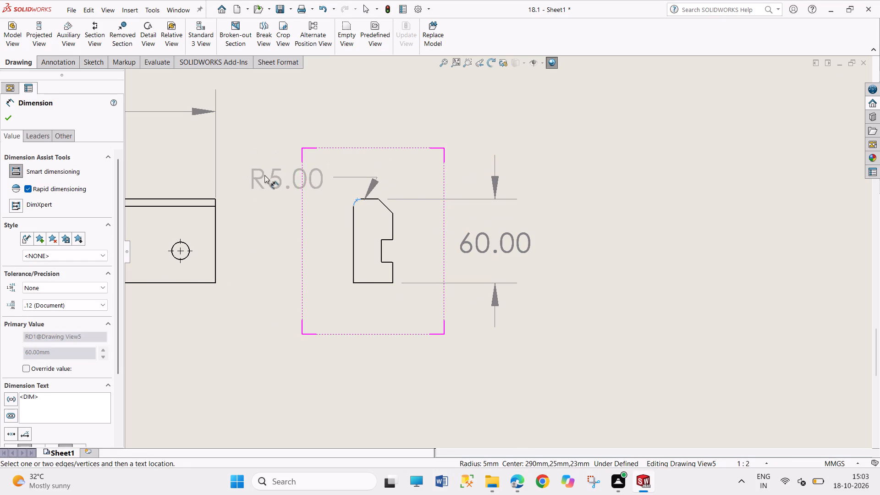
left_click(258, 165)
left_click_drag(284, 168, 295, 167)
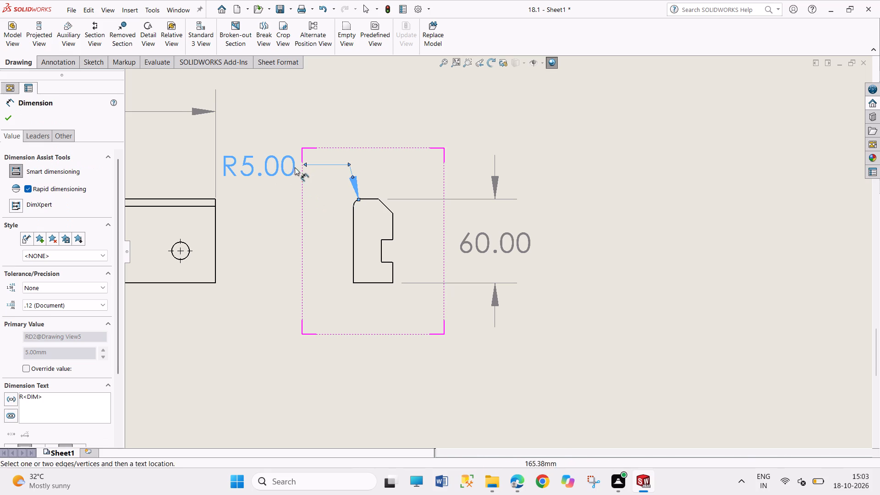
left_click_drag(295, 167, 309, 164)
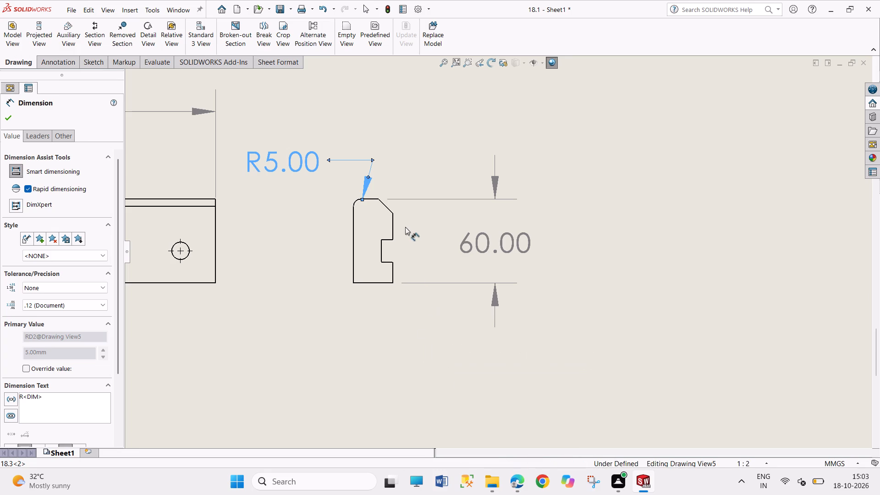
Dimension the vertical edge between the side profile's chamfer and slot, shifting the overall height dimension farther right to make room.
left_click(393, 225)
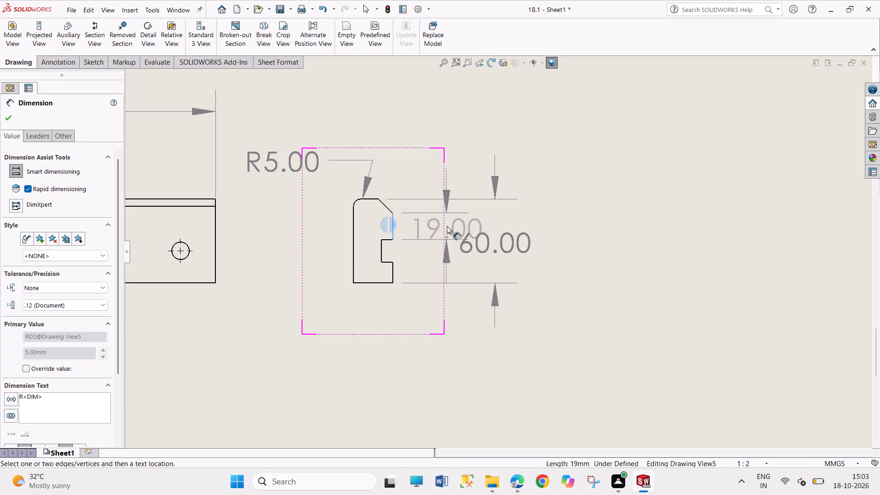
left_click(447, 226)
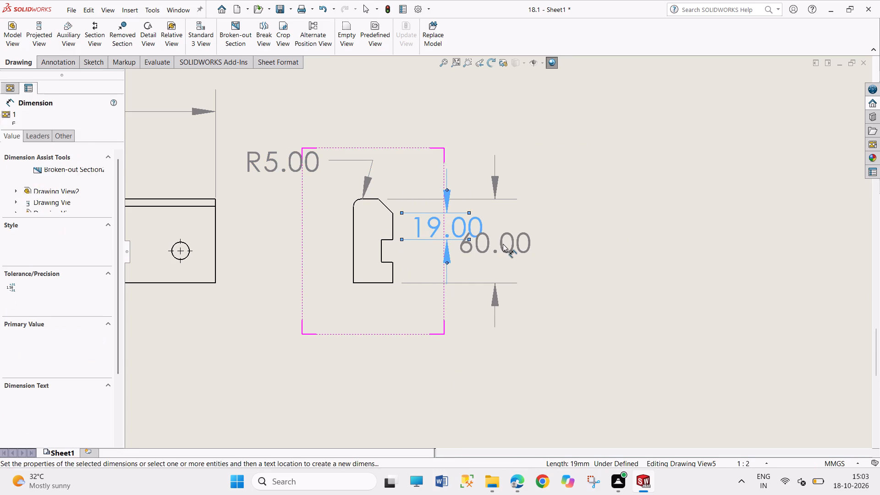
left_click_drag(503, 244, 549, 241)
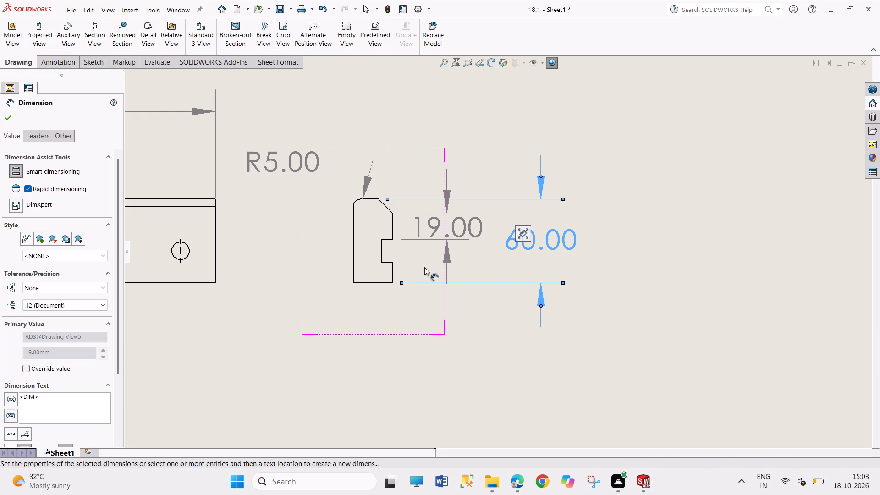
Dimension the vertical edge below the side profile's slot, placing the text below and right of the profile.
left_click(393, 273)
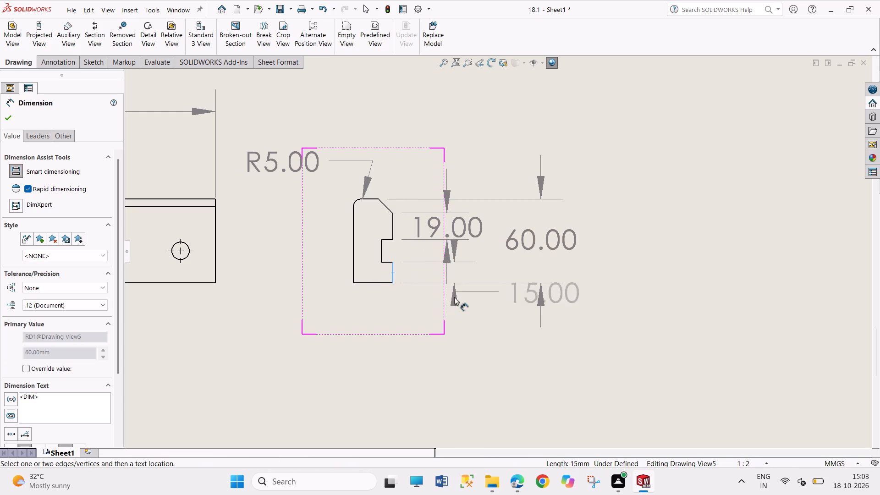
left_click(451, 336)
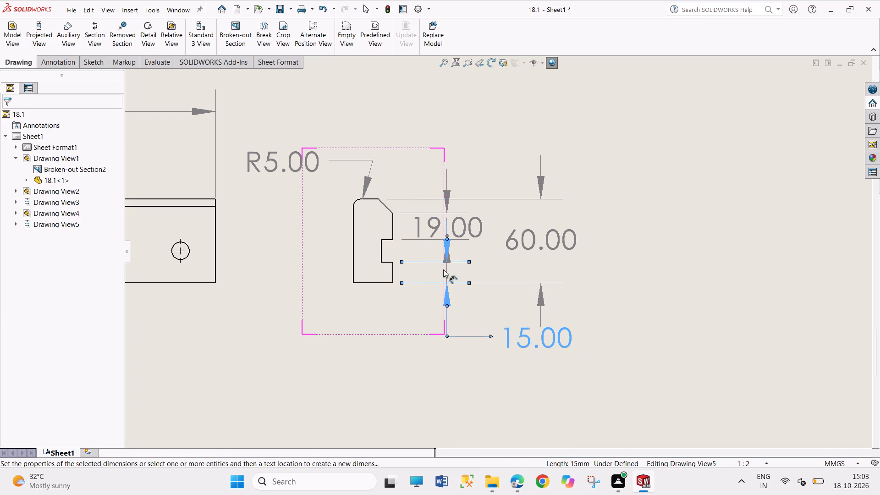
left_click(10, 115)
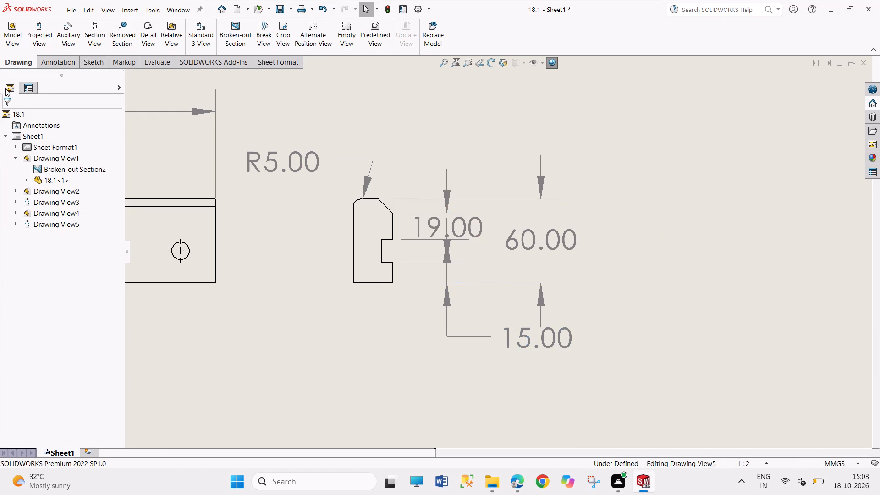
Add a chamfer dimension to the side profile's angled upper corner, placing the text above and right of the profile.
left_click(46, 59)
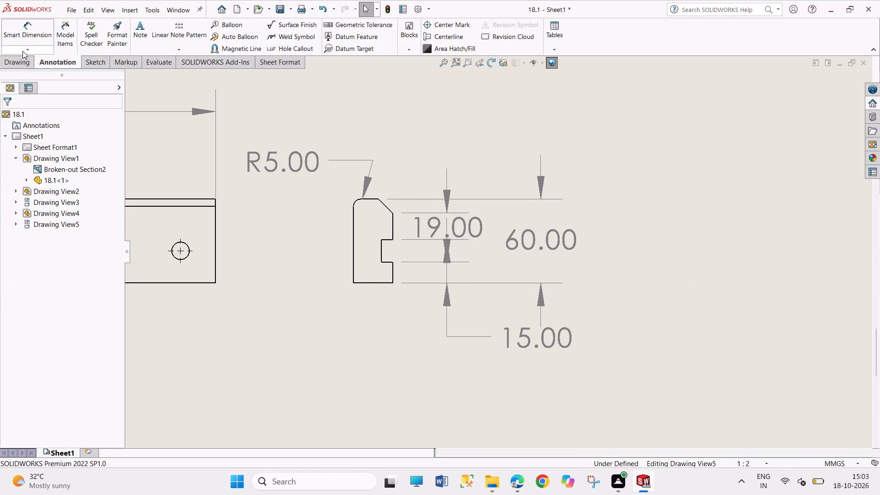
left_click(22, 51)
left_click(85, 186)
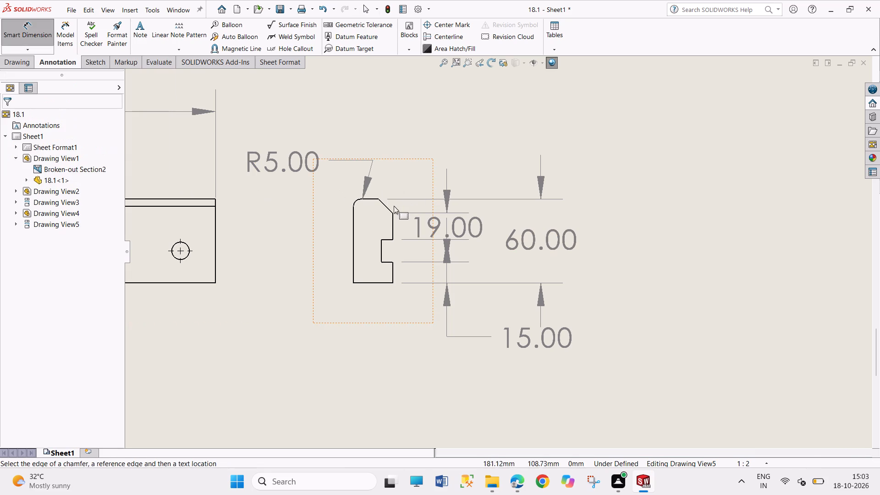
left_click(387, 209)
left_click(392, 224)
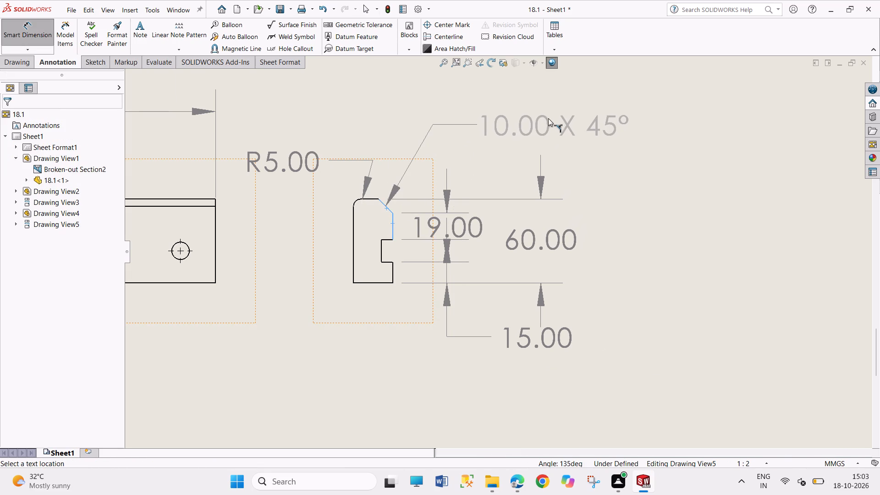
left_click(548, 118)
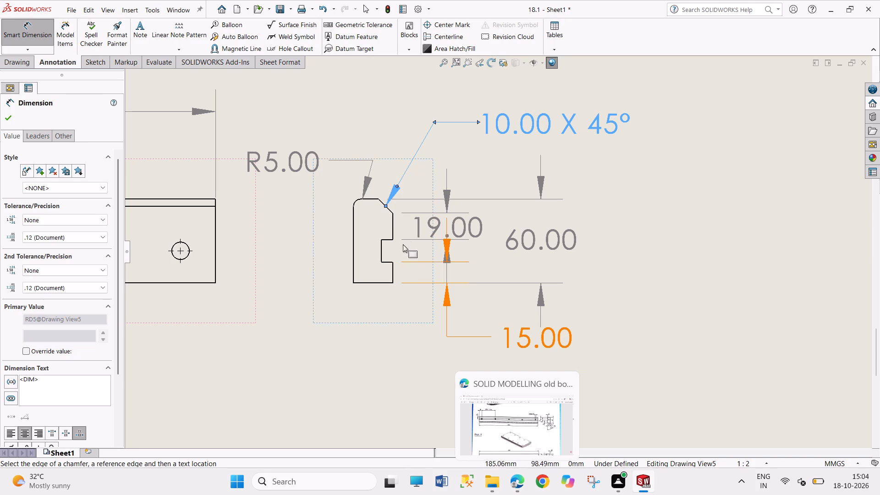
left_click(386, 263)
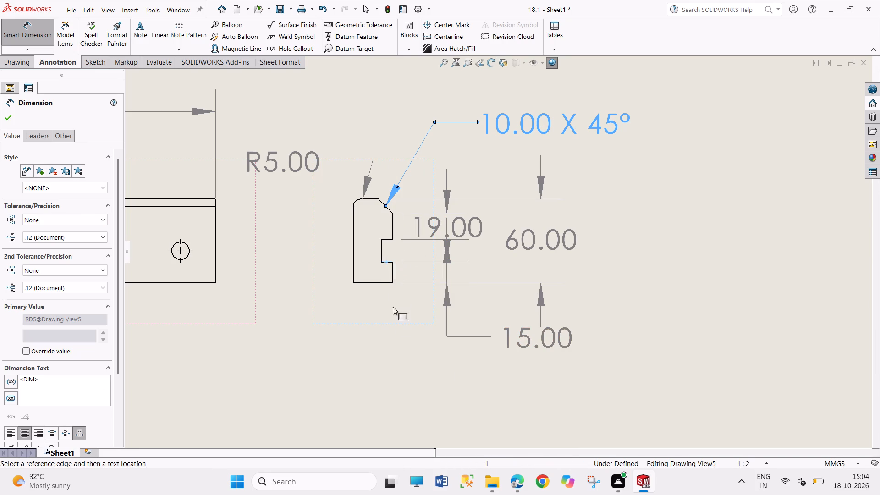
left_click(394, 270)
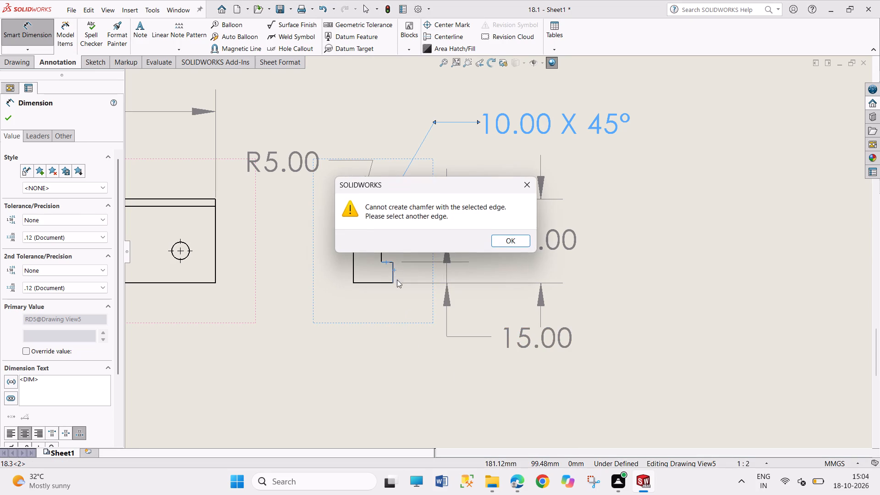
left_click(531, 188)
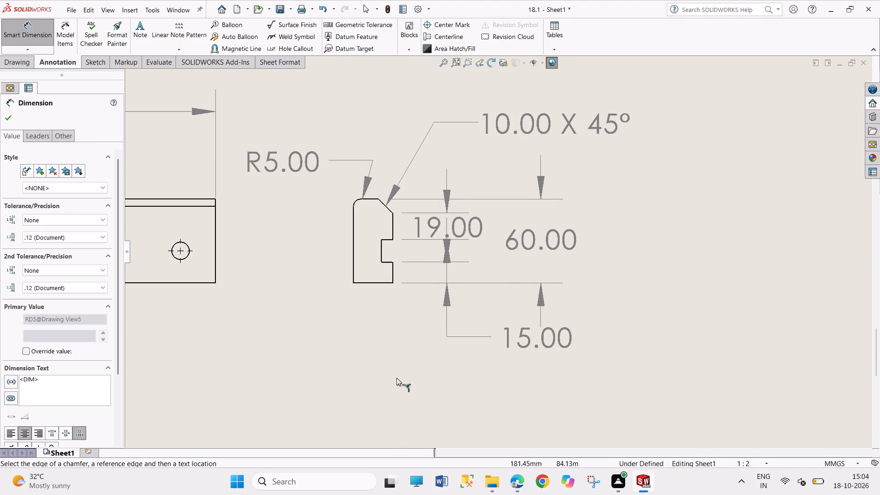
Add a smart dimension for the side profile's slot depth, placing the text below and right of the profile.
right_click_drag(396, 378, 397, 258)
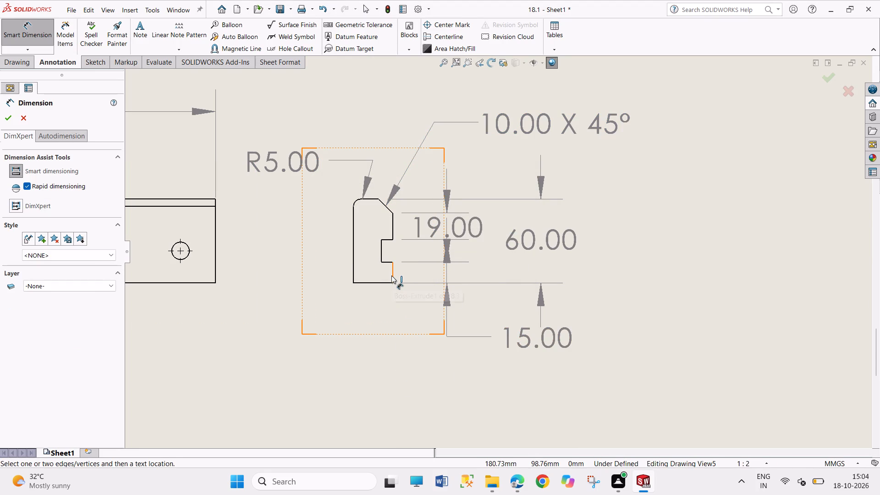
left_click(391, 275)
left_click(382, 253)
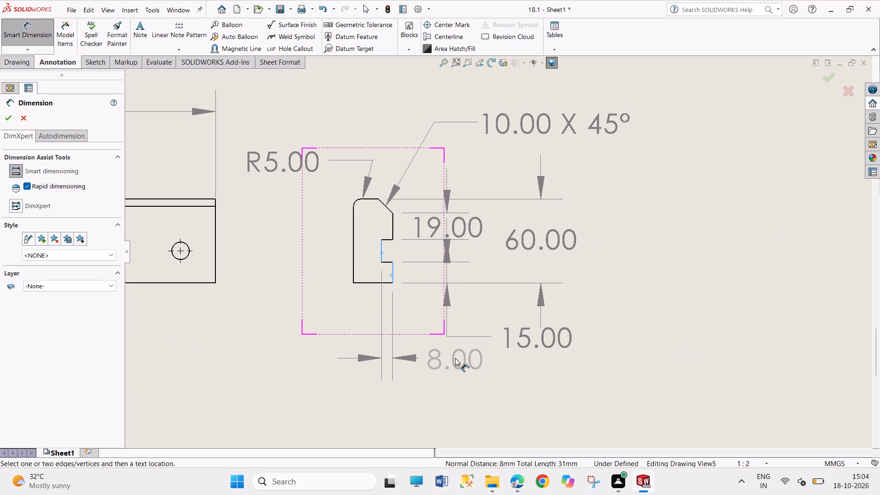
left_click(455, 358)
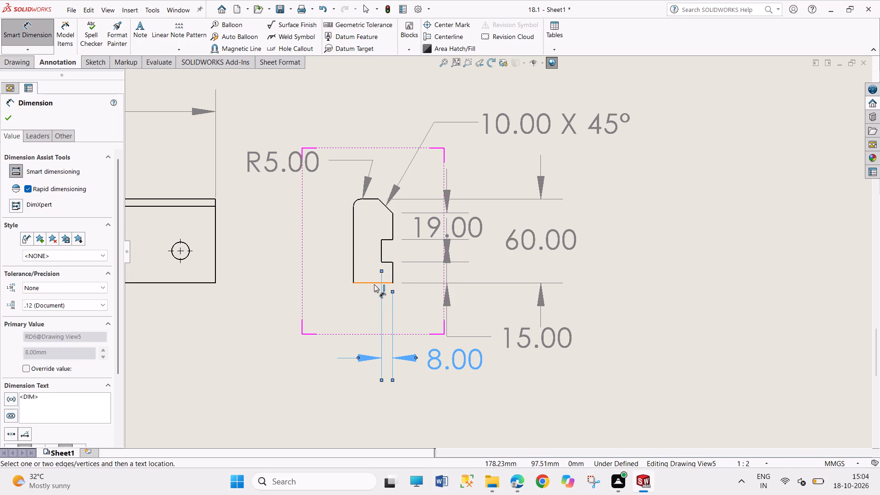
Dimension the side profile's bottom edge, placing the text below and left of the profile, and finish dimensioning.
left_click(374, 284)
left_click(285, 381)
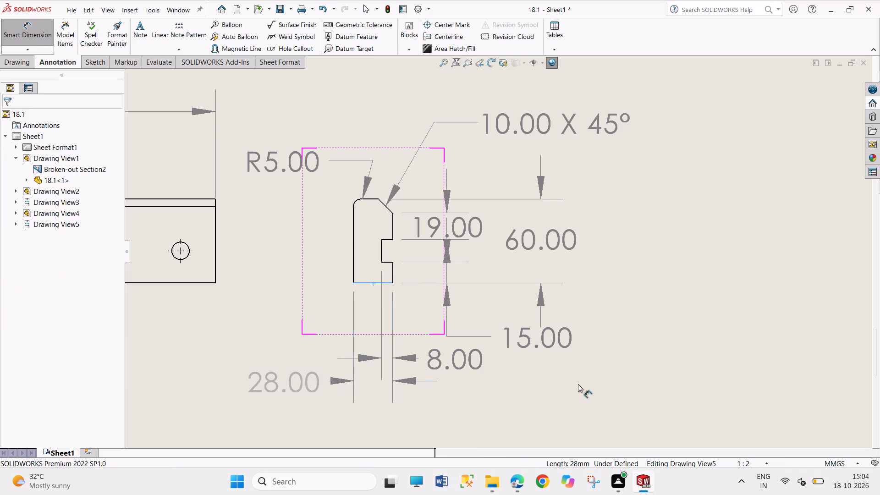
right_click(578, 384)
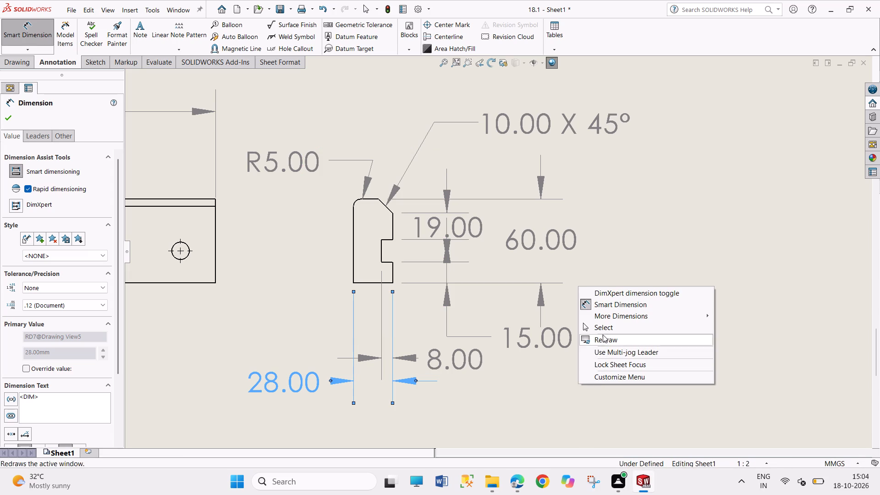
left_click(605, 329)
Check Part 4 in the reference PDF and insert a top model view of part 18.4 below the 18.3 front view.
scroll(520, 357, "up", 5)
scroll(449, 370, "up", 2)
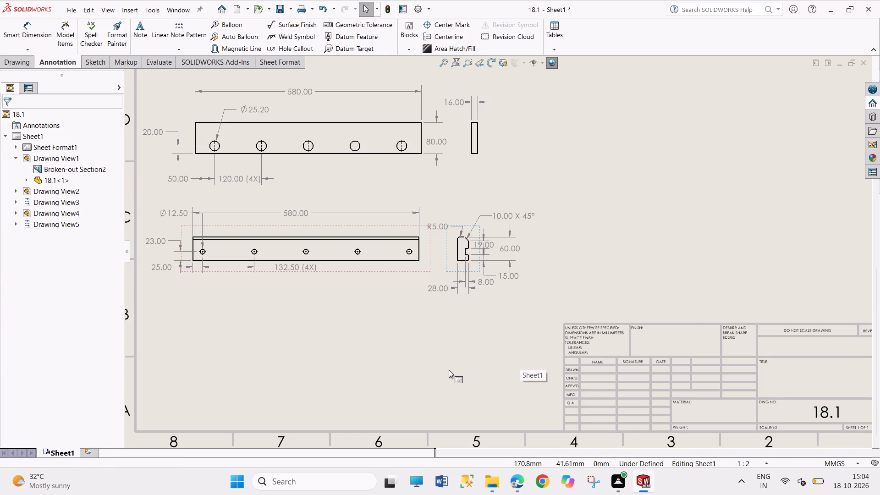
left_click(515, 442)
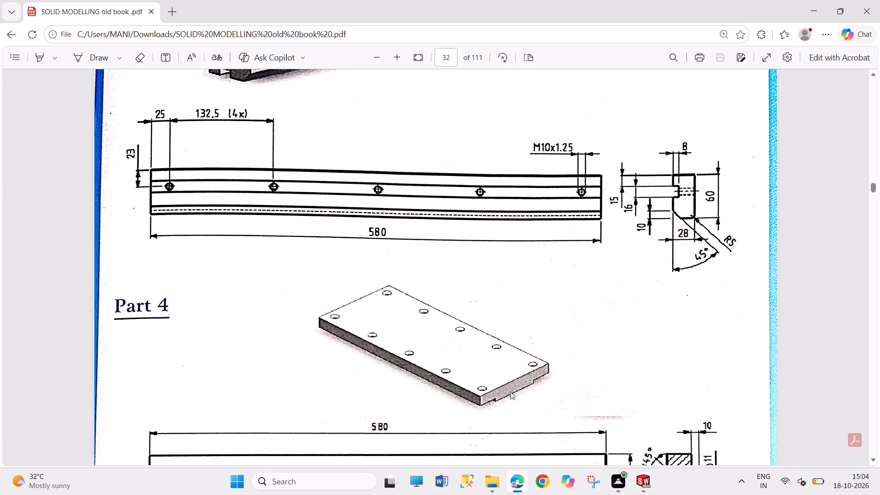
scroll(510, 391, "down", 5)
scroll(607, 371, "up", 1)
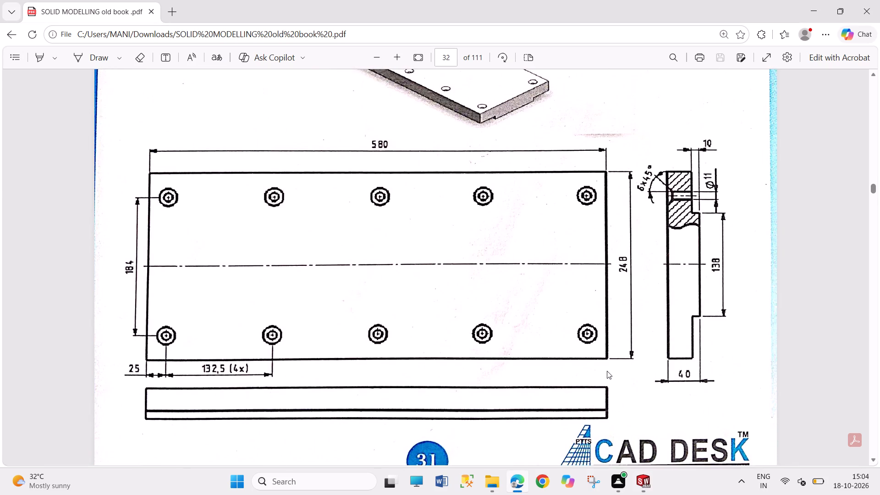
left_click(650, 479)
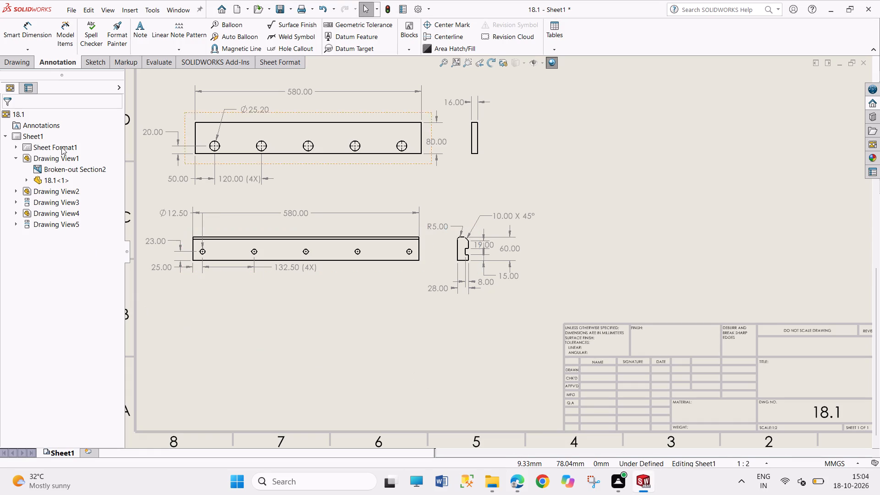
scroll(332, 187, "up", 3)
scroll(407, 191, "up", 2)
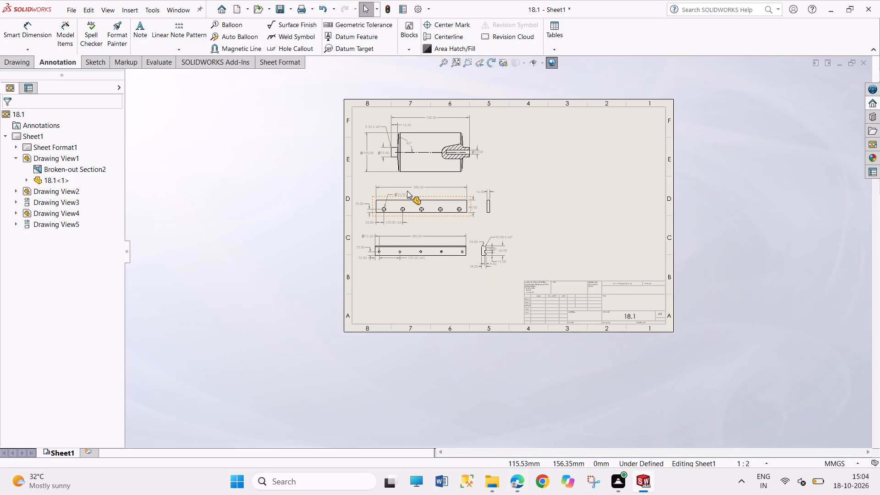
left_click(25, 58)
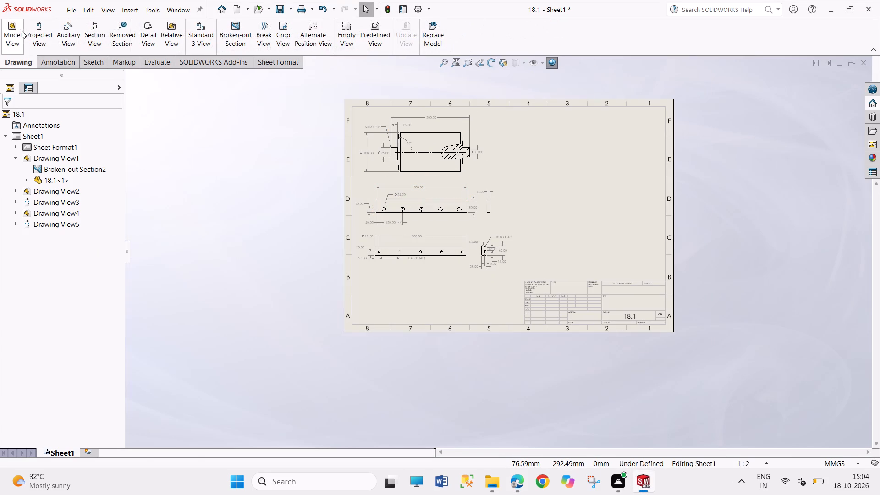
left_click(20, 31)
left_click(62, 269)
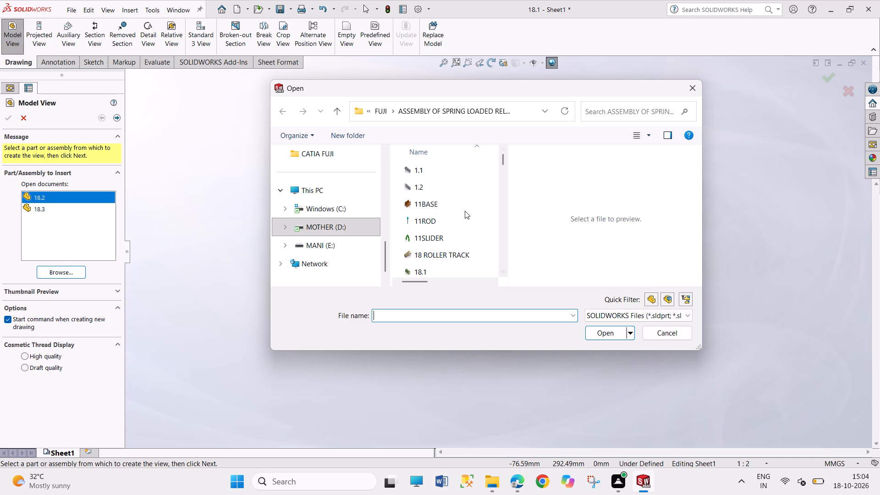
scroll(464, 210, "down", 2)
left_click(451, 235)
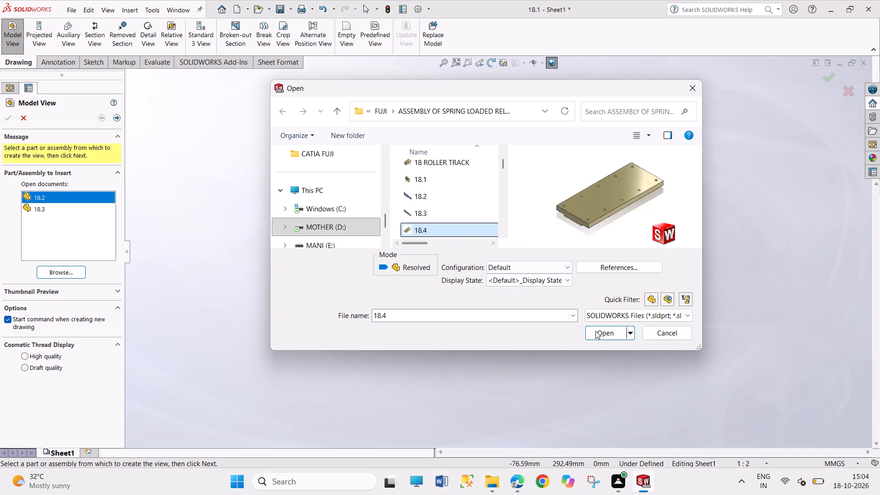
left_click(597, 331)
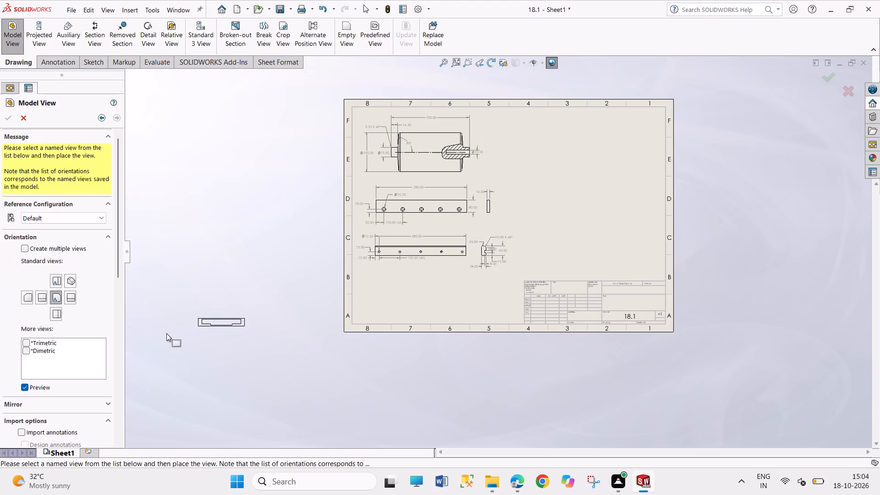
left_click(42, 300)
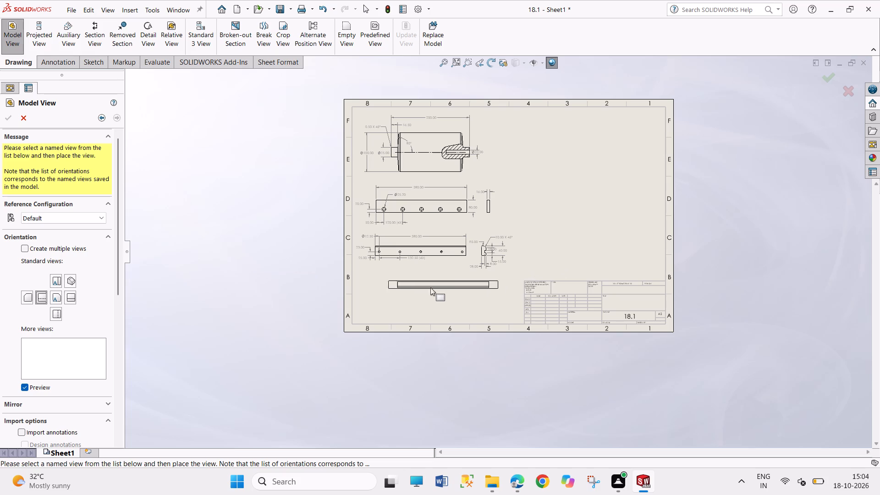
left_click(55, 282)
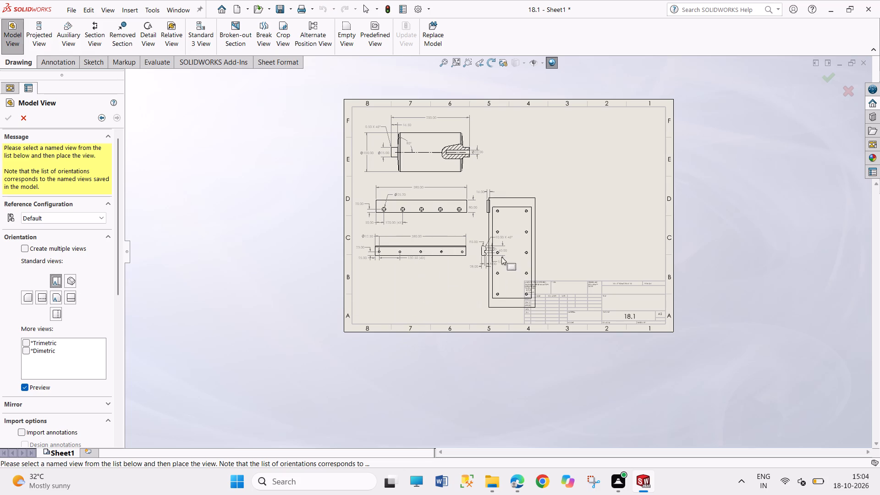
left_click(431, 295)
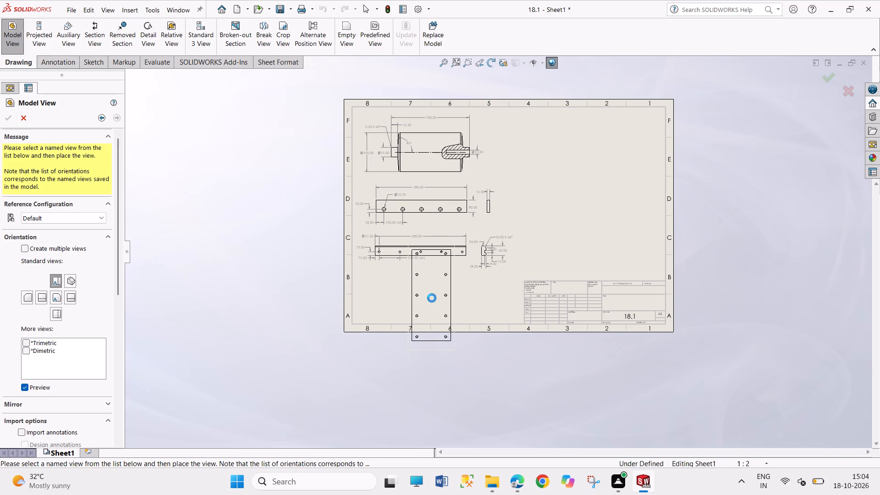
Rotate the new 18.4 plate view by 90 degrees.
left_click(492, 64)
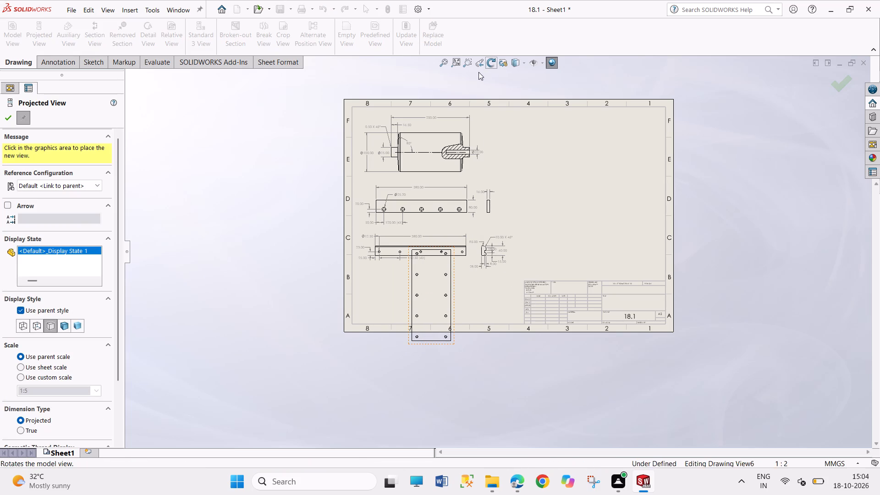
double_click(99, 32)
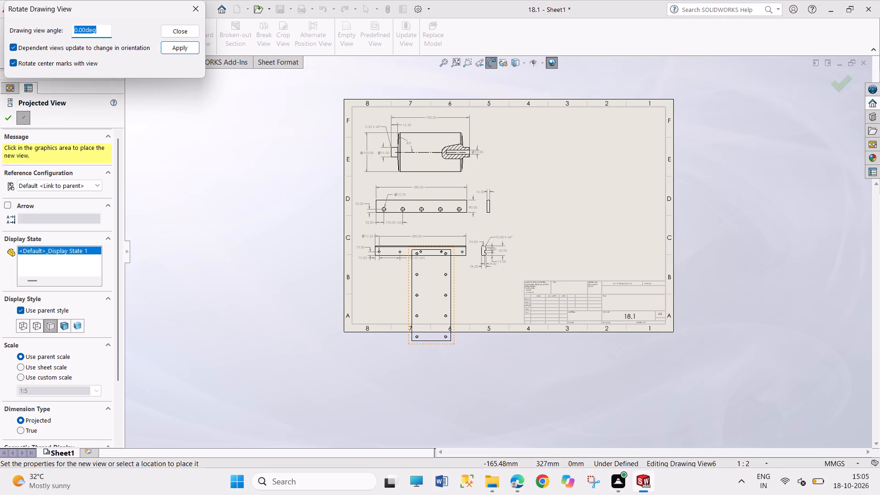
type("90")
key("Return")
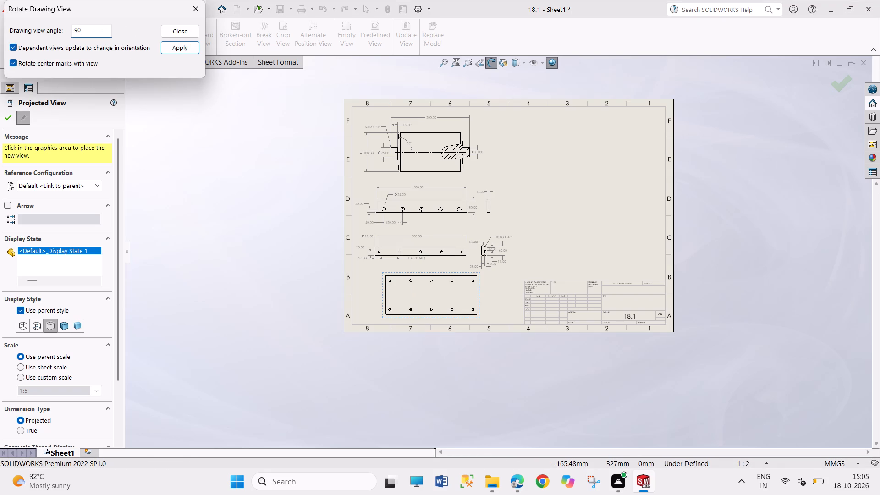
left_click(185, 44)
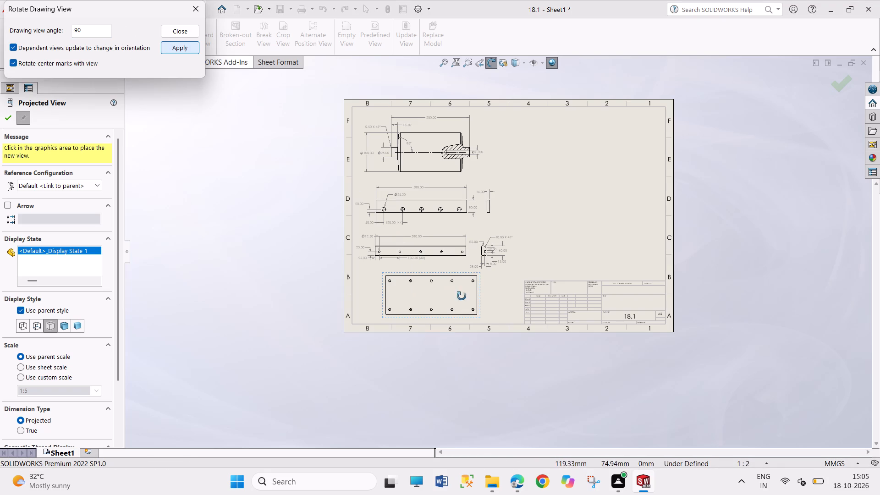
left_click(183, 45)
left_click(192, 11)
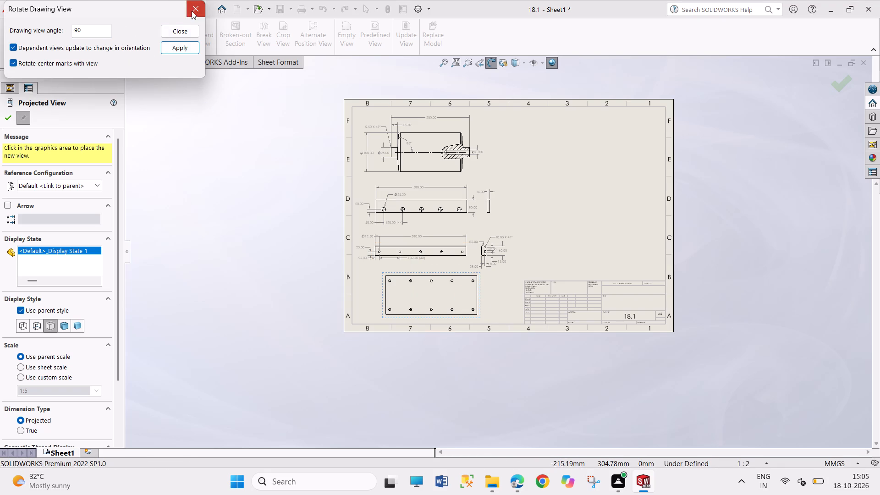
Place a projected side view to the right of the 18.4 plate view.
left_click(498, 296)
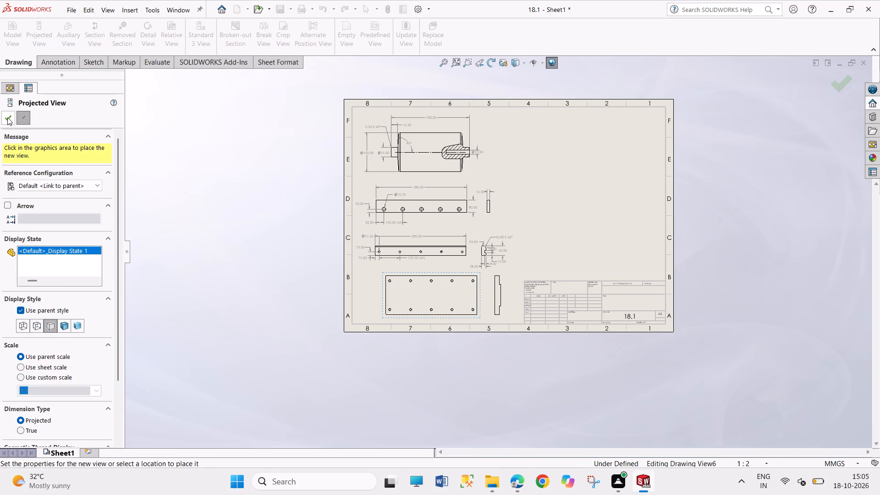
left_click(7, 117)
Move the 18.4 plate view and its projected side view left to line up roughly with the views above.
scroll(476, 293, "down", 4)
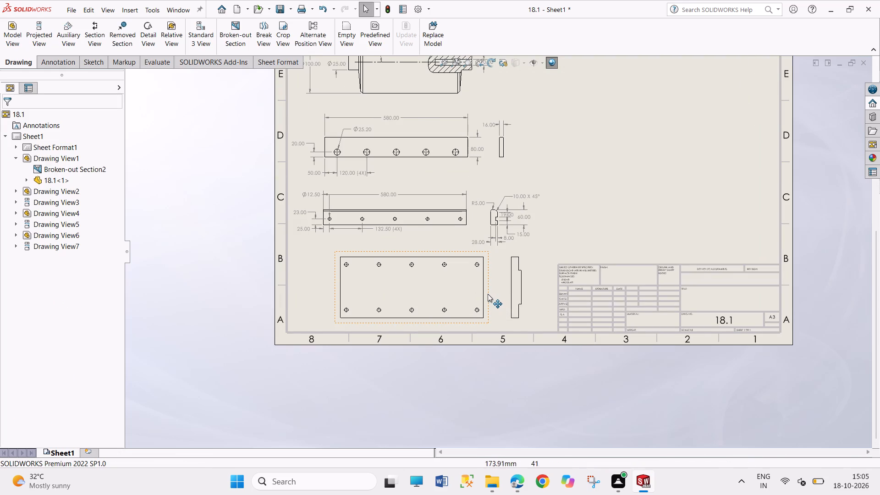
left_click_drag(488, 294, 468, 294)
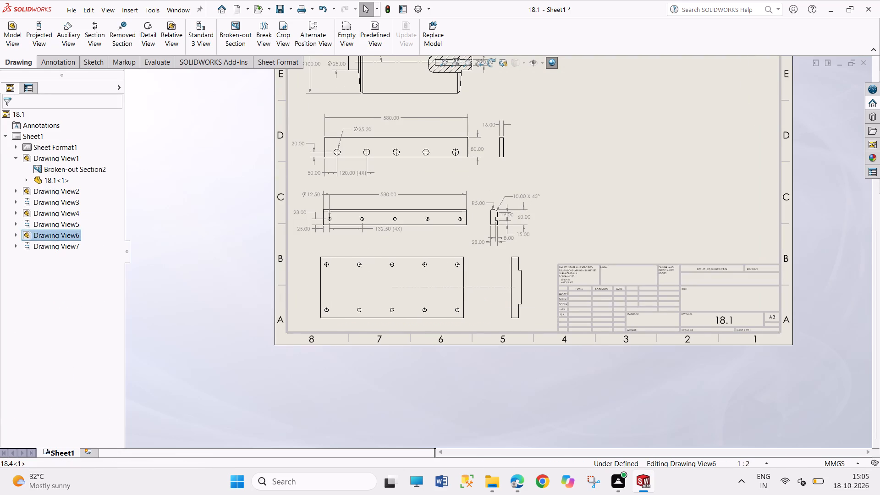
left_click_drag(526, 308, 507, 309)
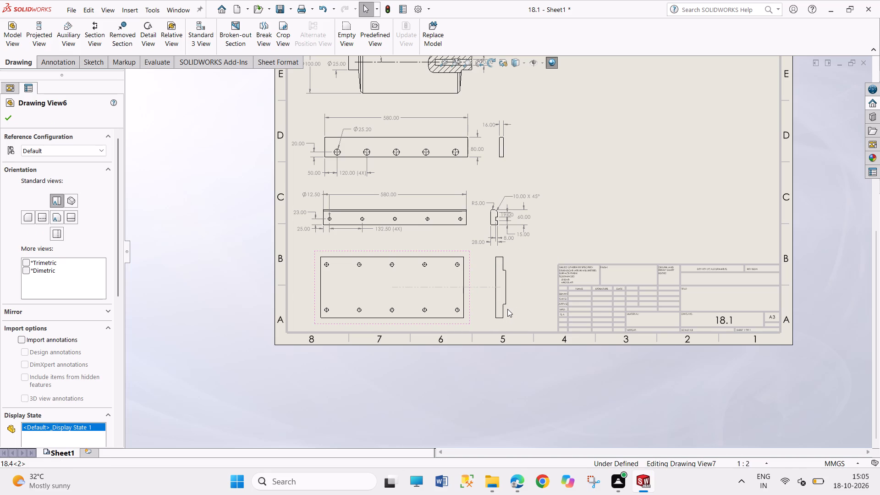
left_click_drag(507, 309, 506, 309)
scroll(387, 250, "down", 4)
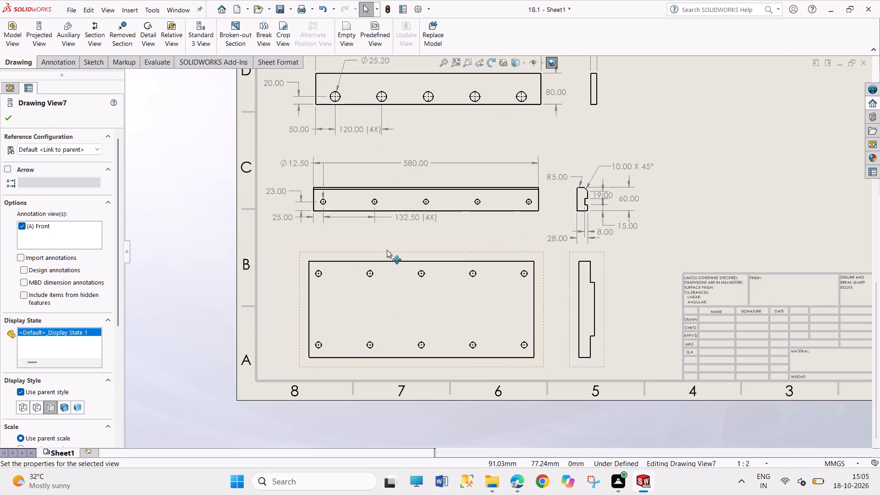
left_click(4, 120)
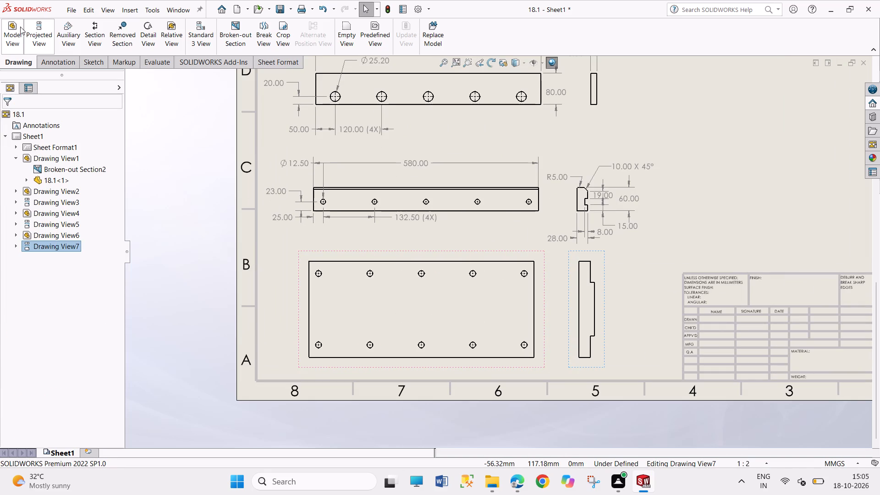
Add a smart dimension to the 18.4 plate view's left vertical edge, placing the text left of the plate.
right_click_drag(176, 324, 176, 324)
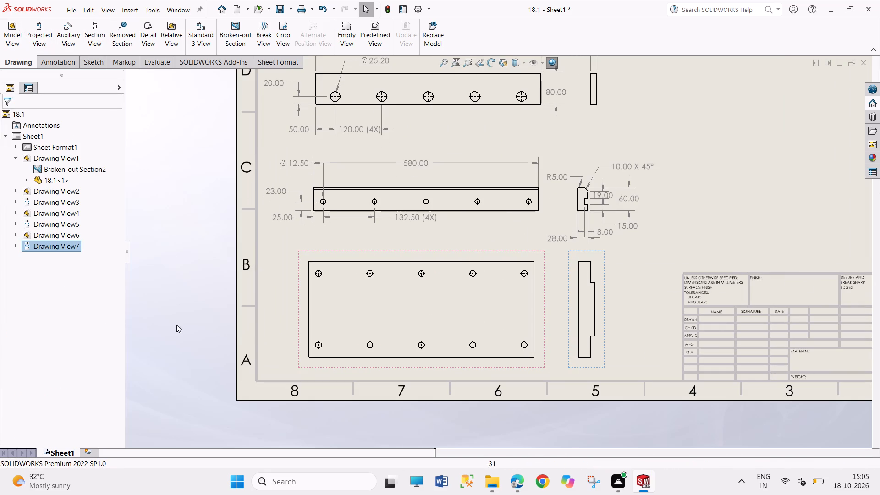
right_click_drag(176, 324, 173, 224)
right_click_drag(195, 331, 182, 219)
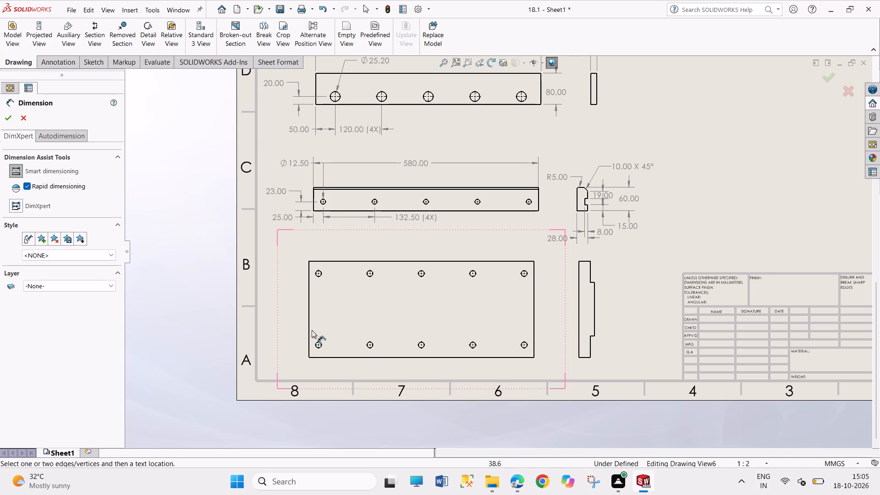
left_click(308, 329)
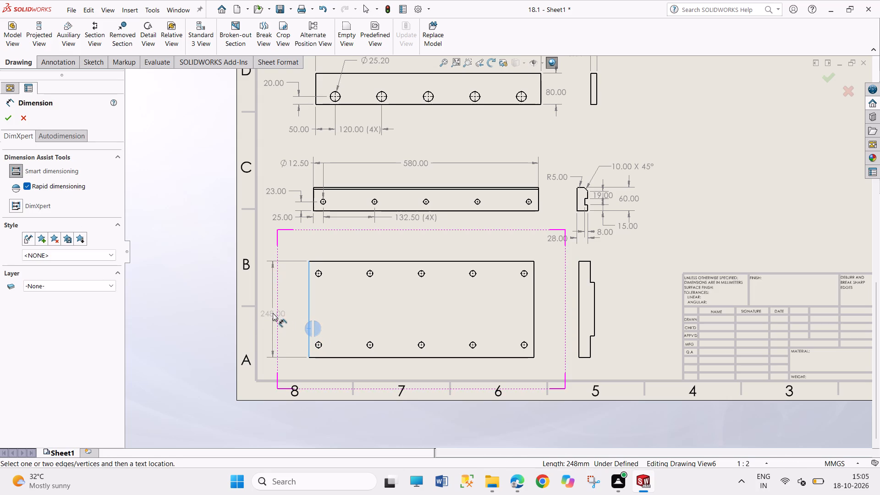
left_click(273, 313)
Dimension the overall length of the 18.4 plate view along its top edge, placing the text above the plate.
left_click(403, 263)
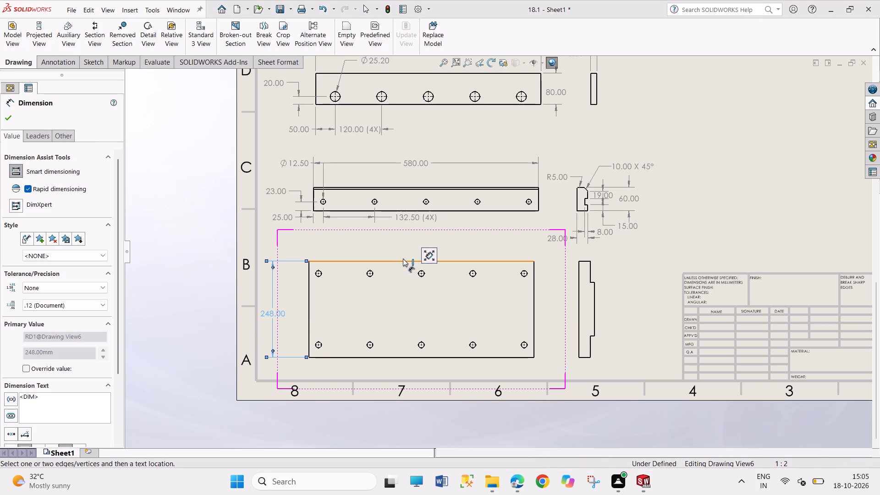
left_click(406, 247)
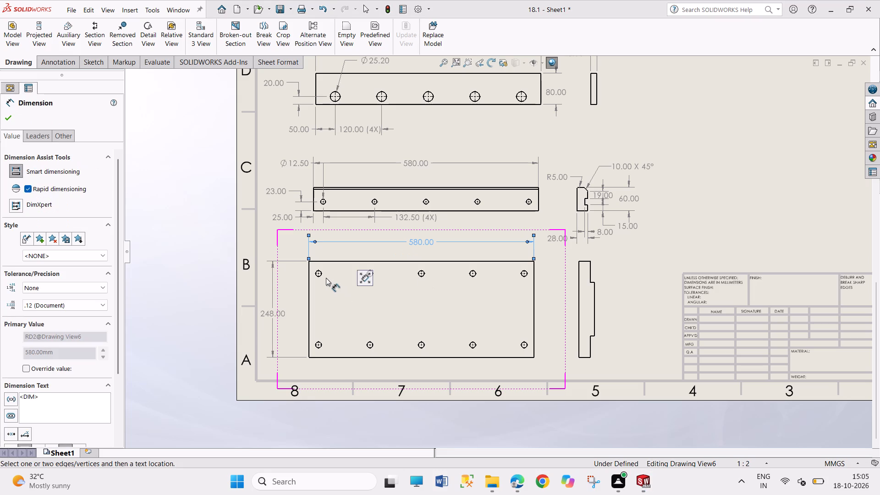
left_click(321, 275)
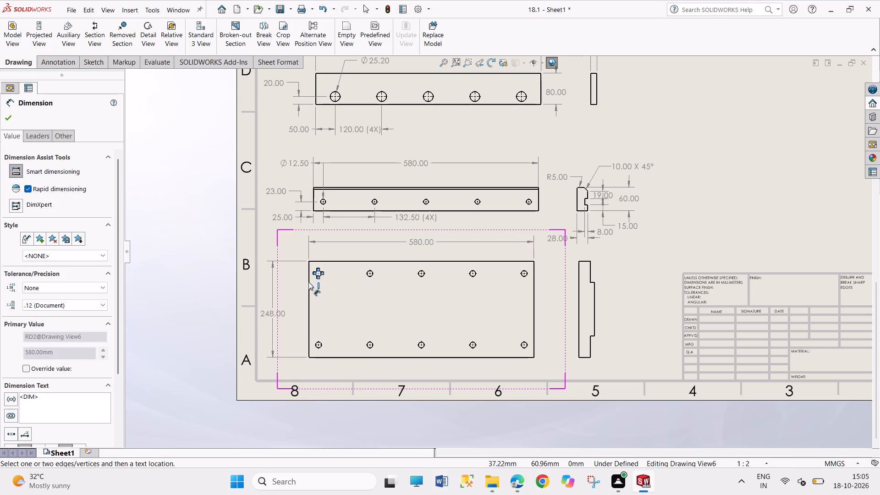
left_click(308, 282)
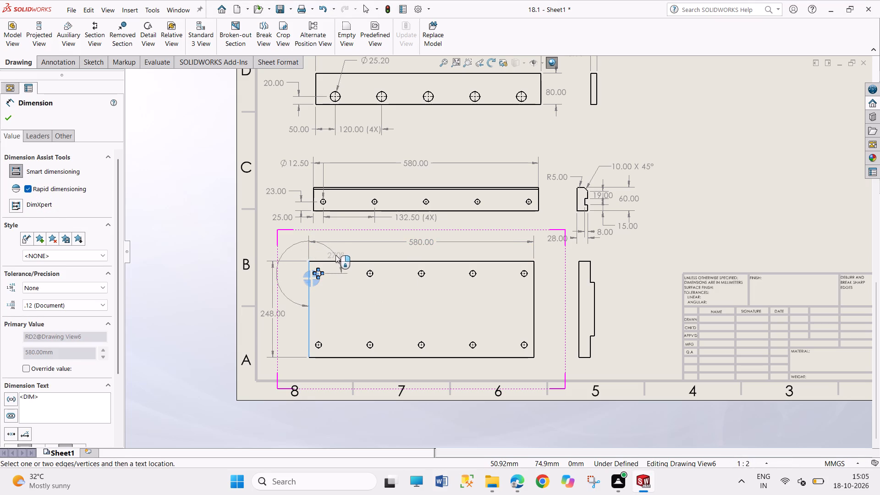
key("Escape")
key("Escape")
Dimension the first upper hole's horizontal offset from the 18.4 plate's left edge, placing it between the plate and its overall length dimension.
scroll(331, 269, "down", 7)
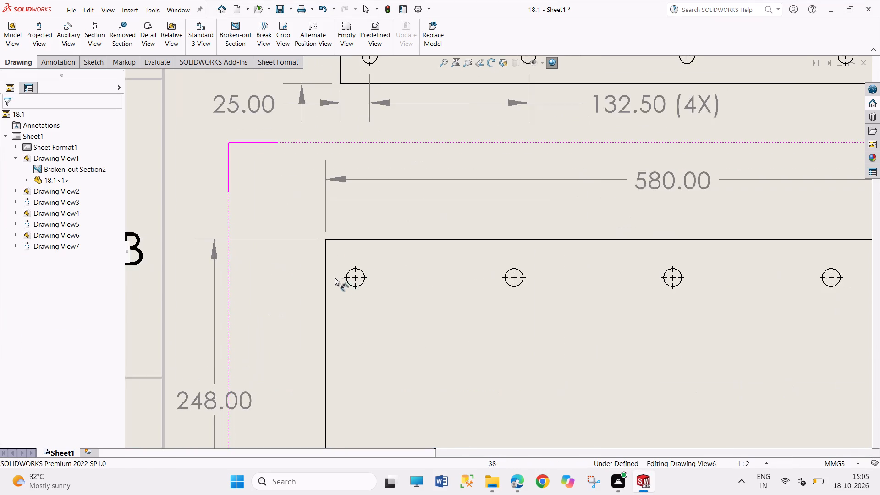
left_click(373, 284)
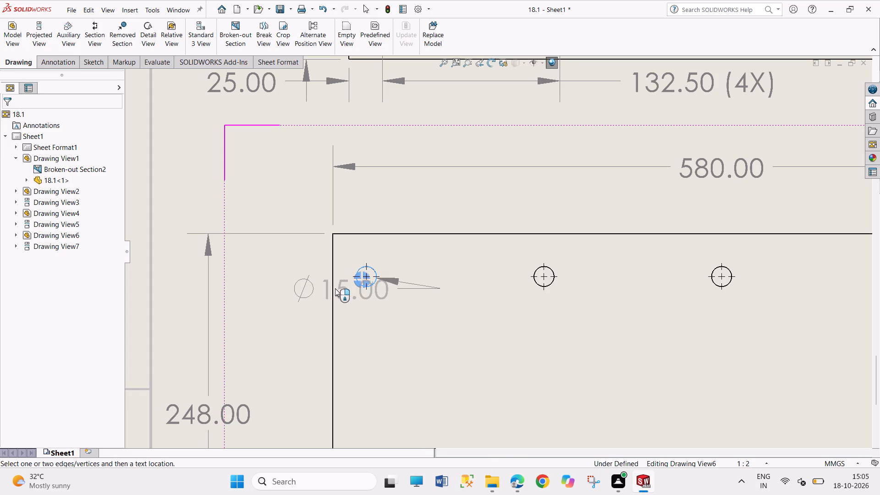
left_click(334, 288)
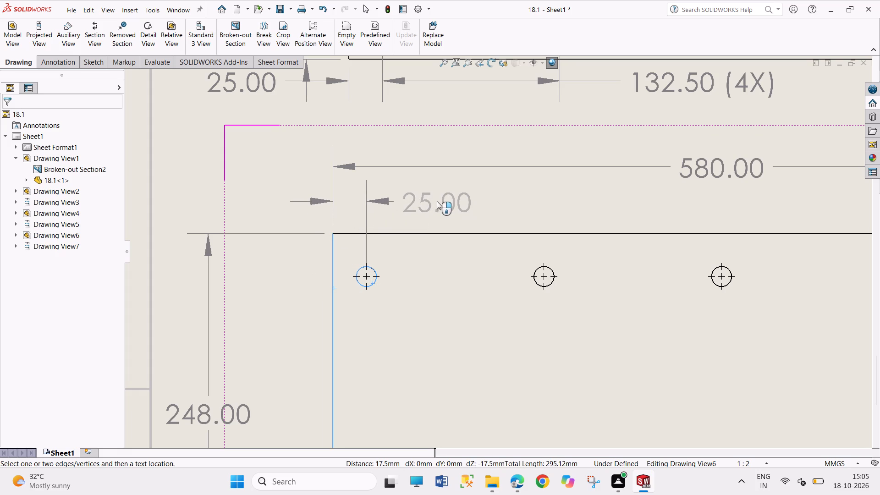
left_click(437, 201)
Dimension the spacing between the first two upper holes in line with the edge offset, and append (4X) to its text.
left_click(376, 280)
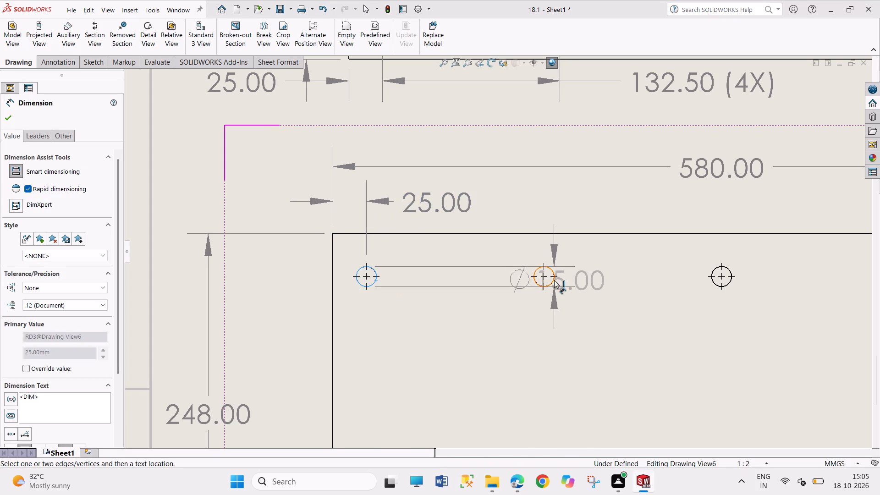
left_click(554, 280)
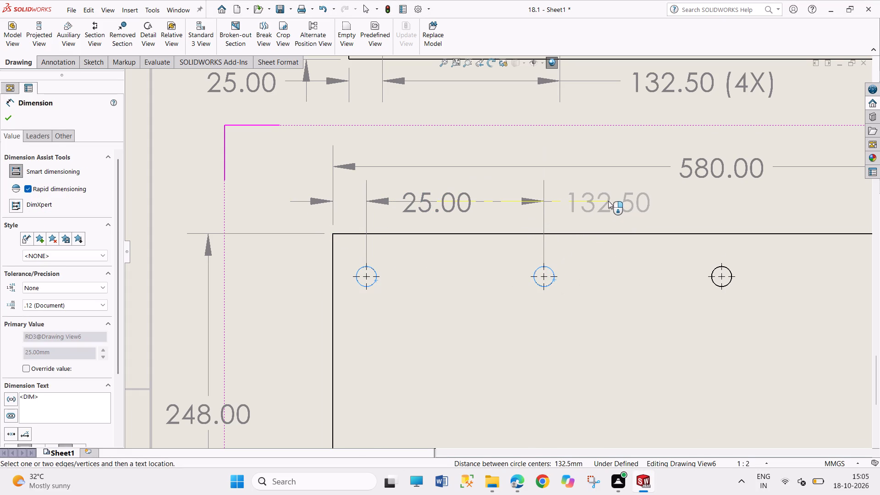
left_click(608, 201)
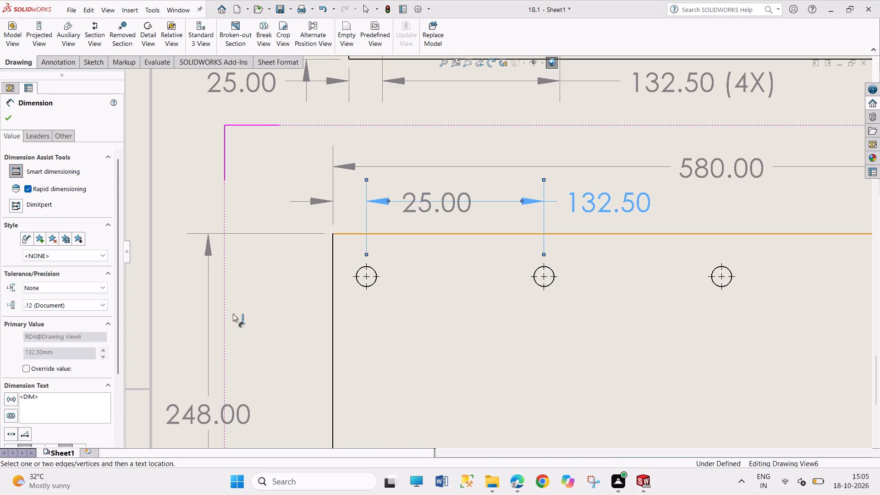
left_click(74, 400)
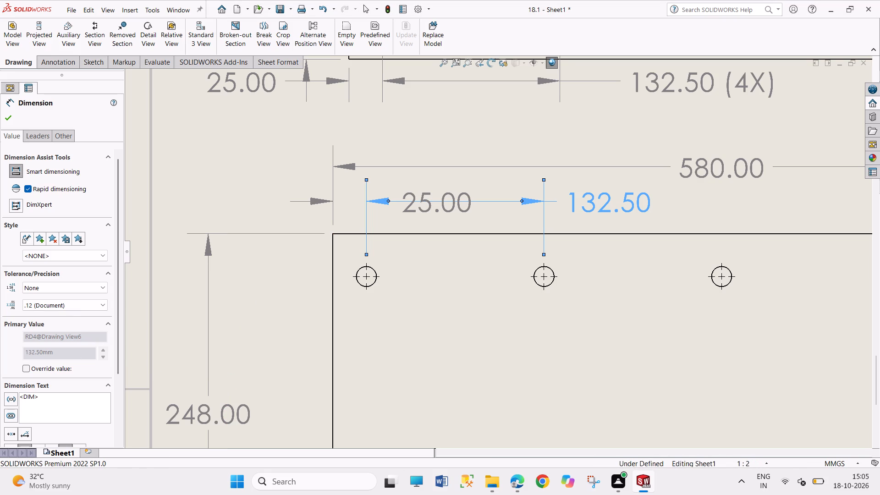
key("space")
key("shift+parenleft")
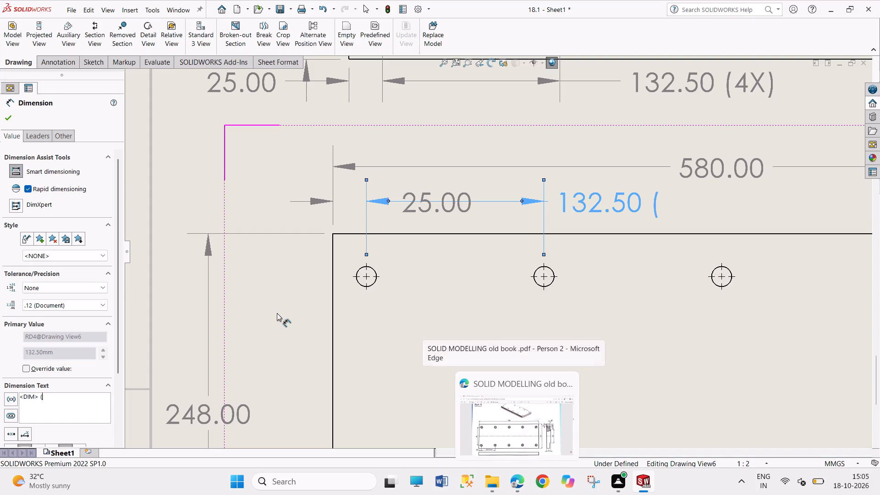
key("4")
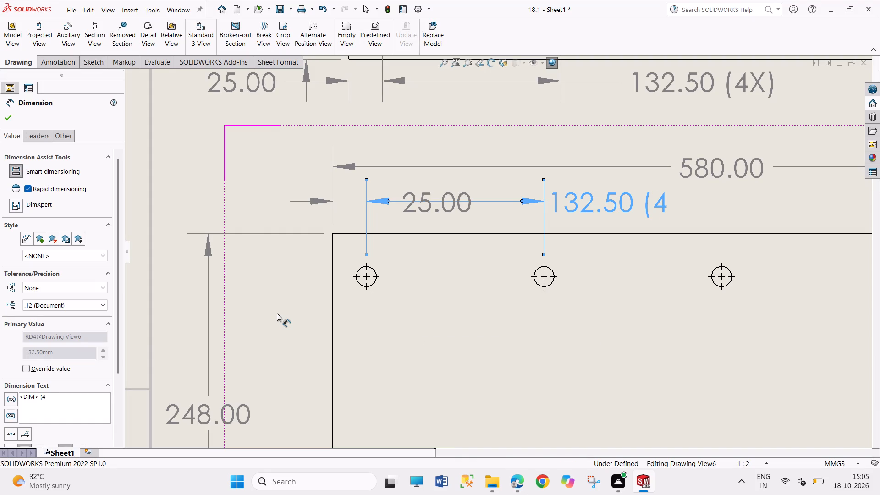
key("x")
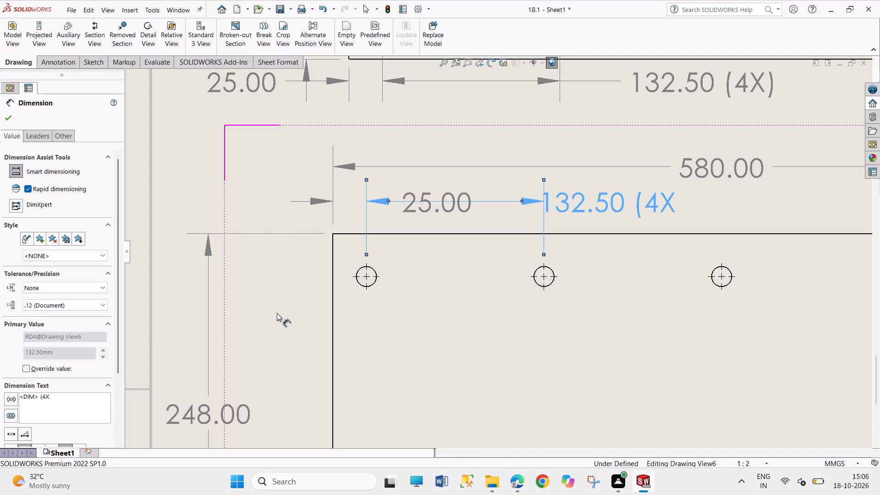
key("shift+parenright")
right_click(583, 336)
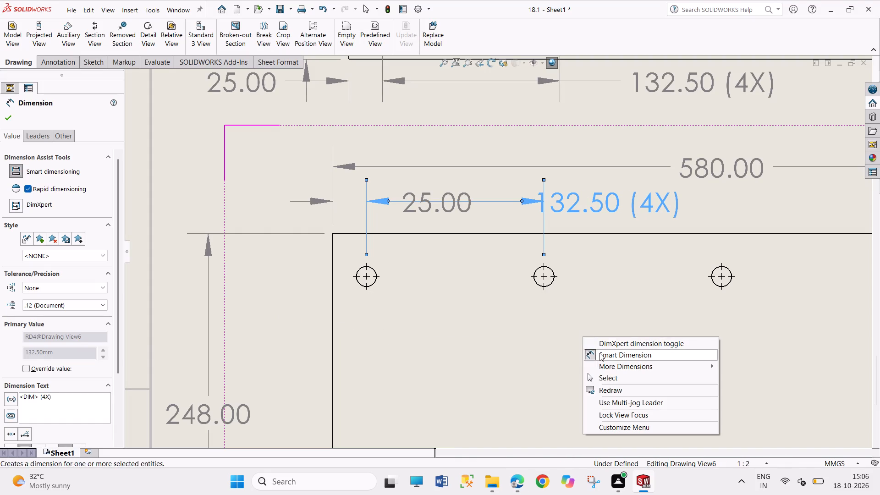
left_click(608, 375)
Move the hole's edge-offset text outside the plate's left edge and shift the (4X) spacing text right, clear of its arrow.
left_click_drag(455, 206, 291, 189)
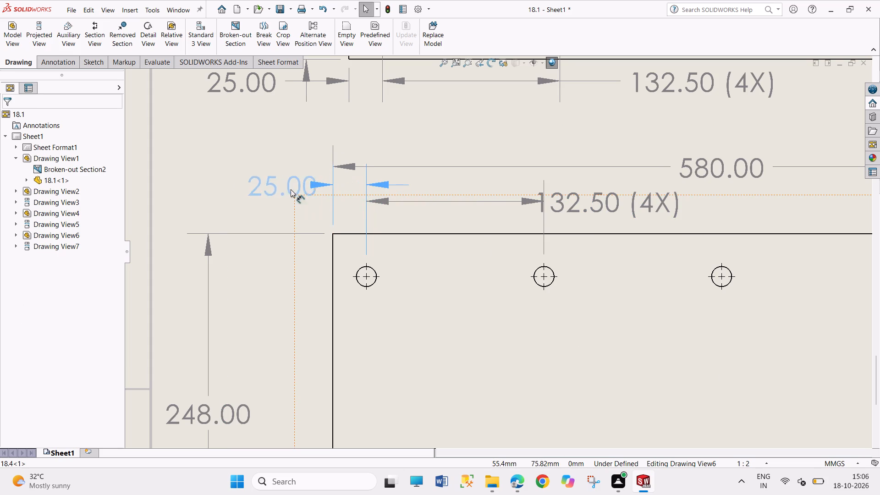
left_click_drag(291, 189, 248, 205)
left_click(580, 366)
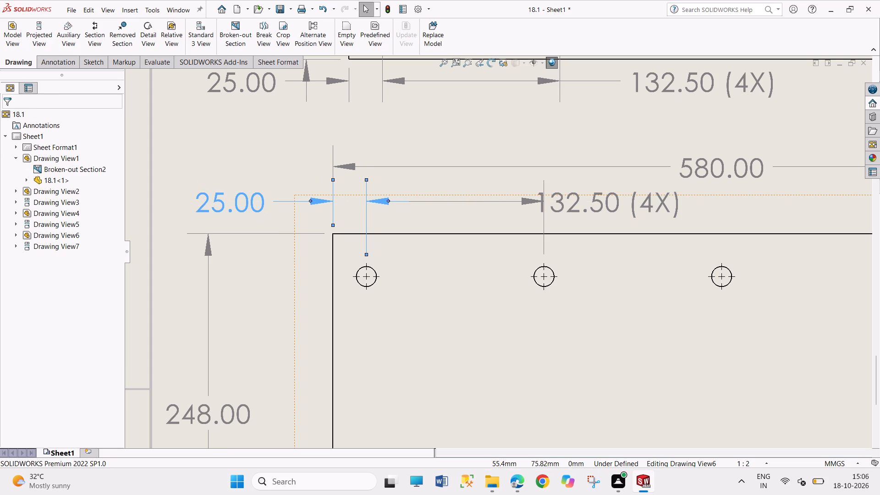
scroll(655, 379, "up", 5)
scroll(696, 376, "up", 6)
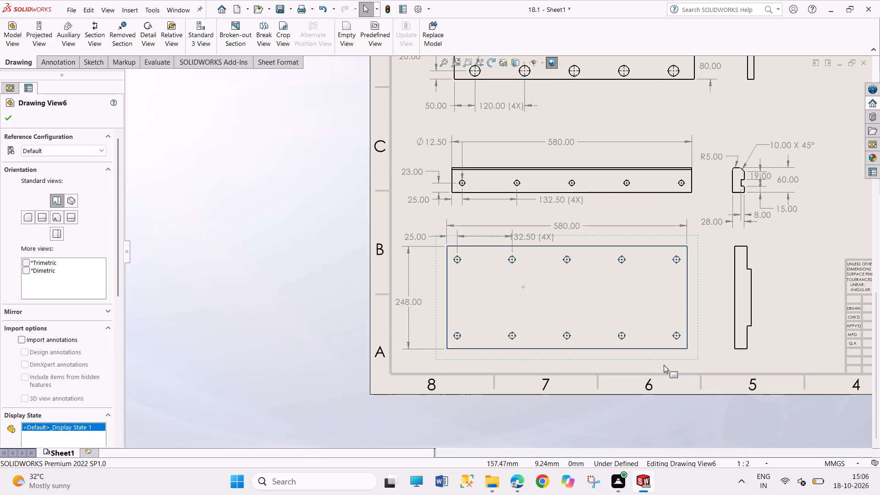
scroll(555, 251, "down", 5)
left_click_drag(505, 230, 523, 231)
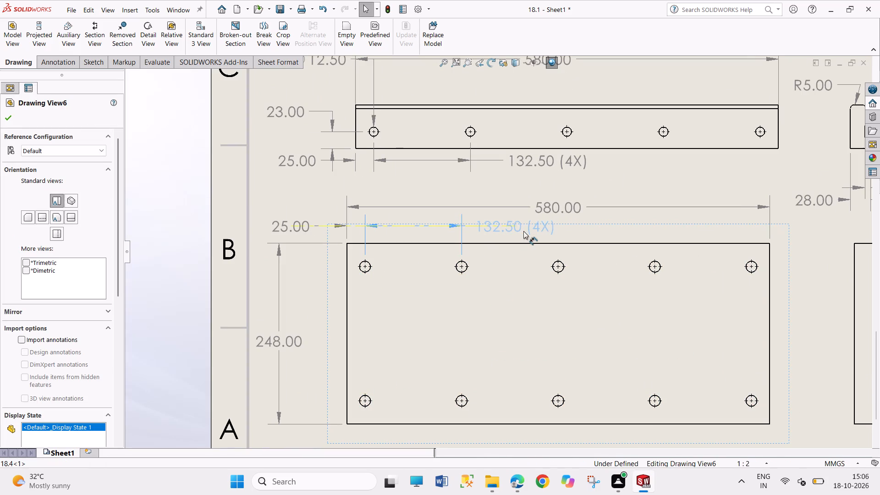
left_click_drag(523, 231, 527, 231)
left_click(522, 308)
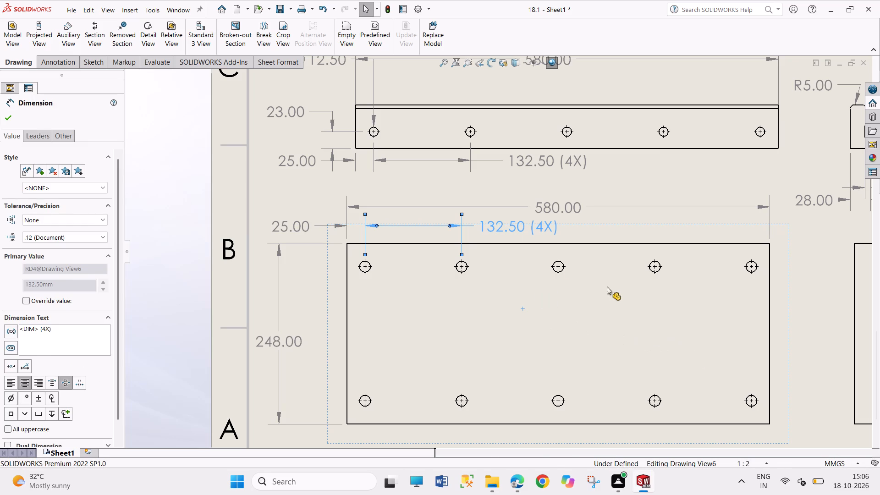
Dimension the 18.4 side view's overall thickness below the profile and the depth of its lower step just above that dimension.
scroll(668, 354, "up", 2)
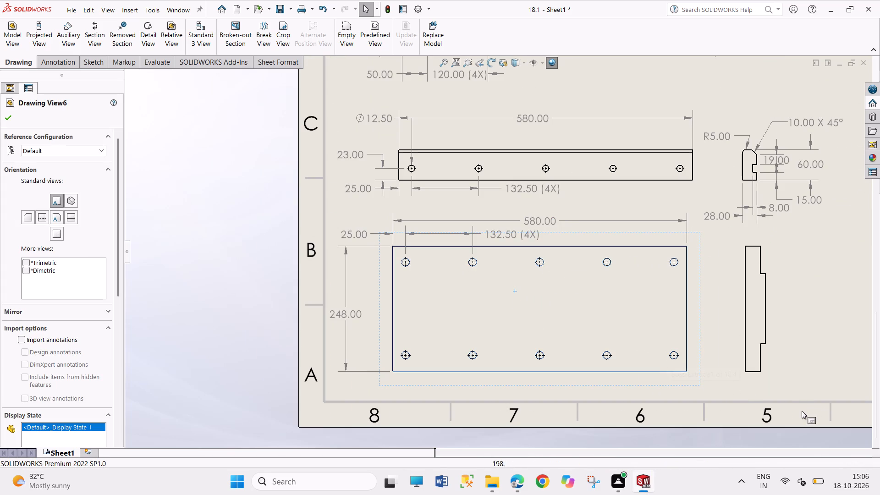
scroll(866, 336, "down", 2)
scroll(806, 354, "down", 1)
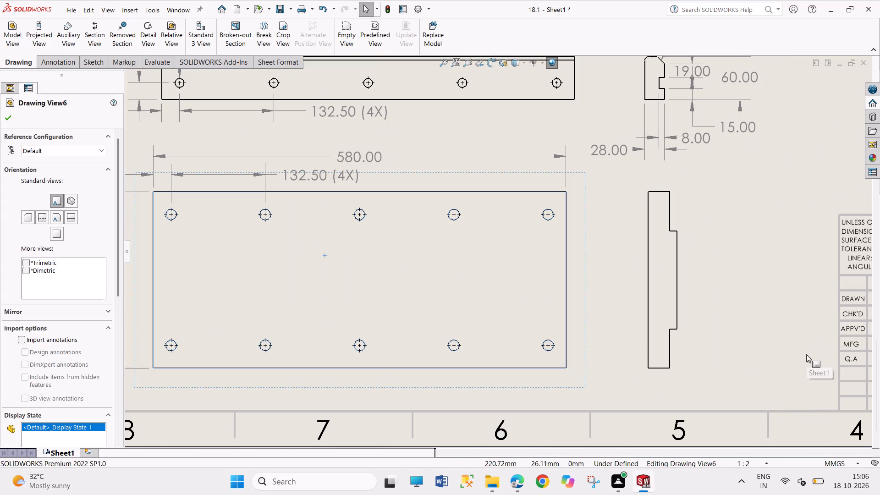
right_click_drag(767, 396, 744, 263)
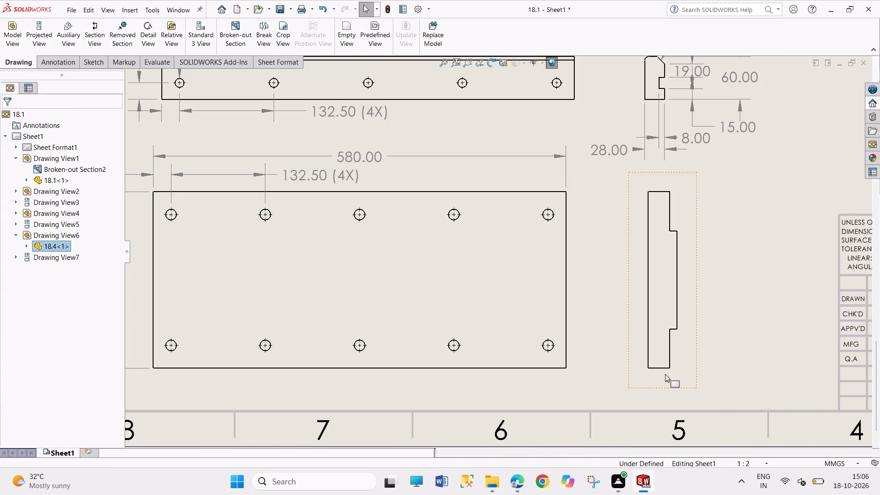
right_click_drag(749, 381, 748, 248)
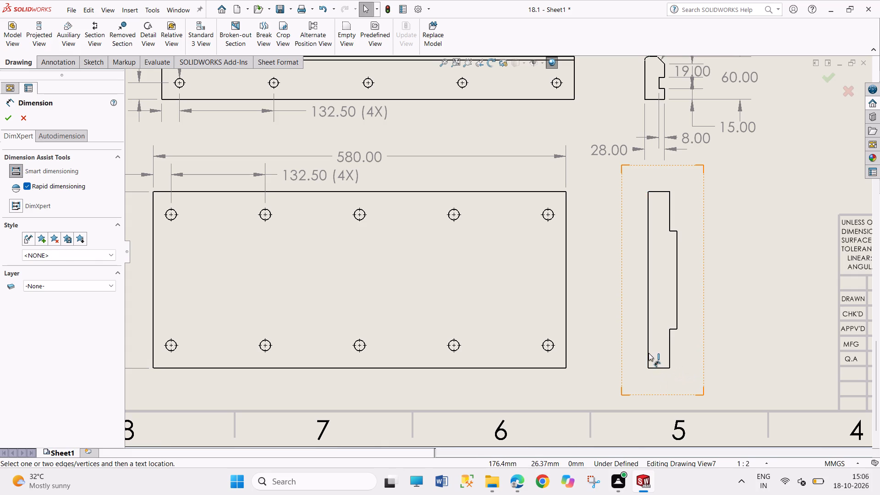
left_click(649, 353)
left_click(676, 312)
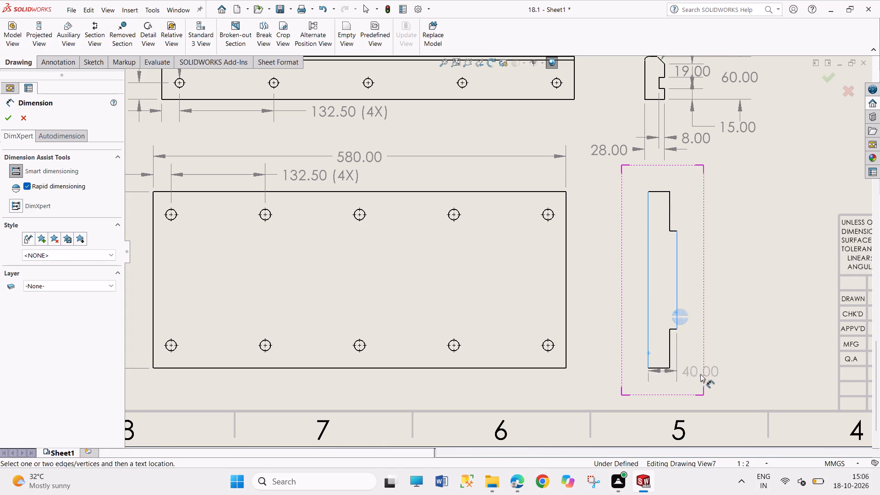
left_click(740, 400)
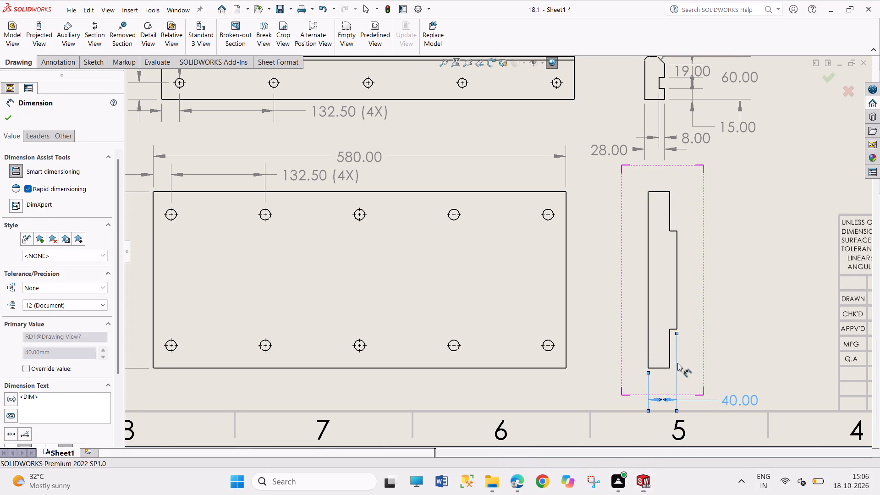
scroll(677, 363, "down", 3)
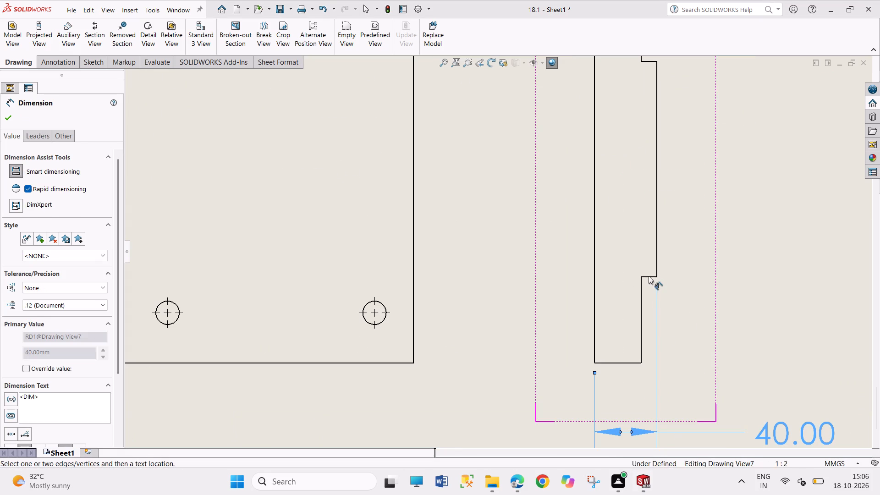
left_click(649, 276)
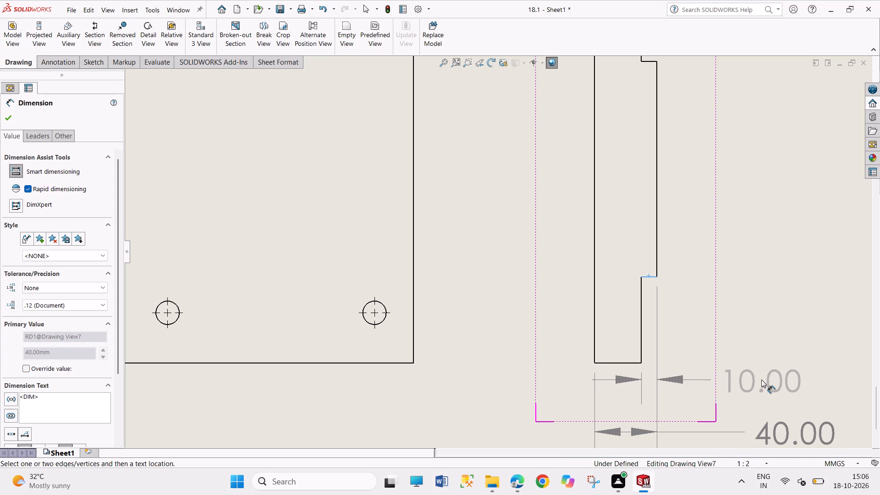
left_click(765, 333)
Dimension the raised face's height right of the 18.4 side view and the profile's full height on its left.
scroll(750, 270, "up", 4)
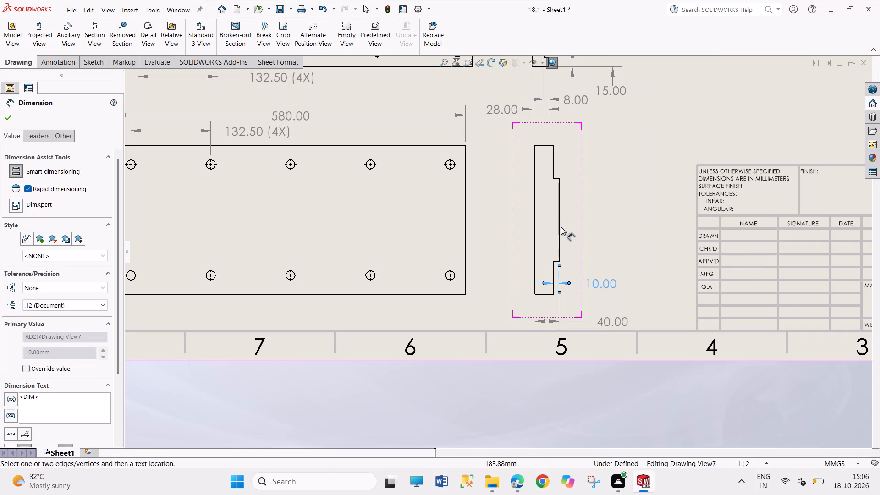
left_click(559, 226)
left_click(563, 225)
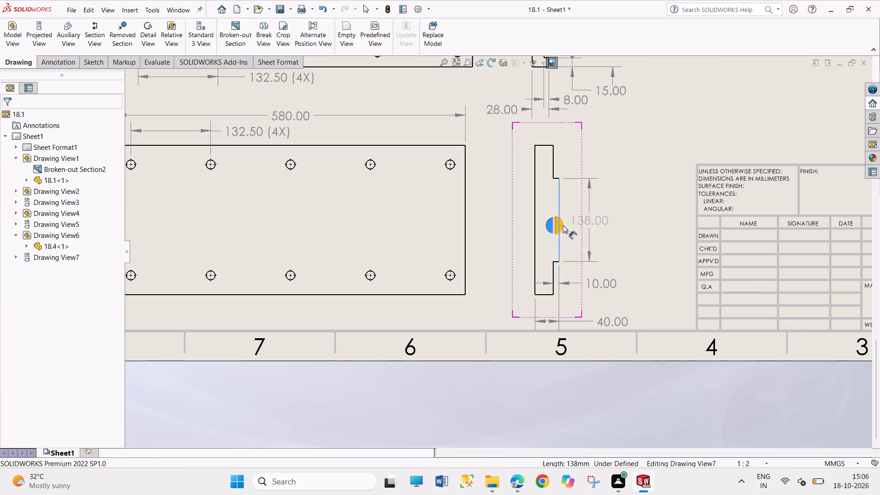
left_click(535, 226)
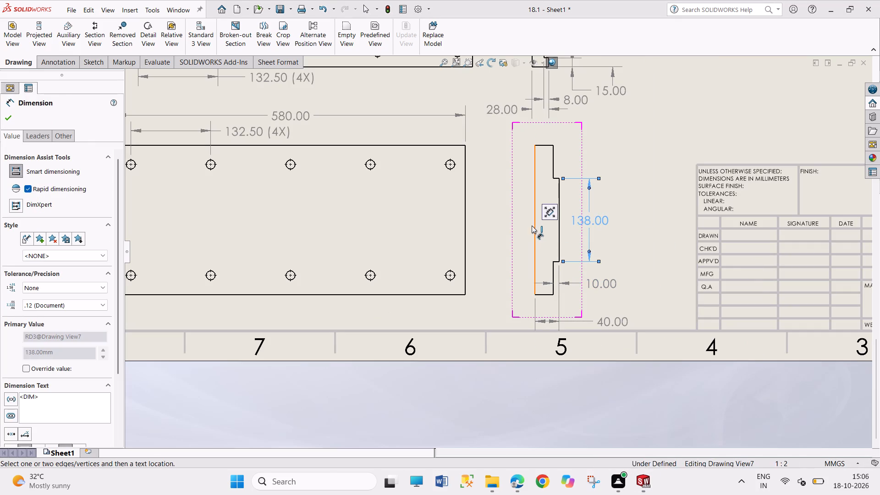
left_click(515, 224)
right_click(650, 249)
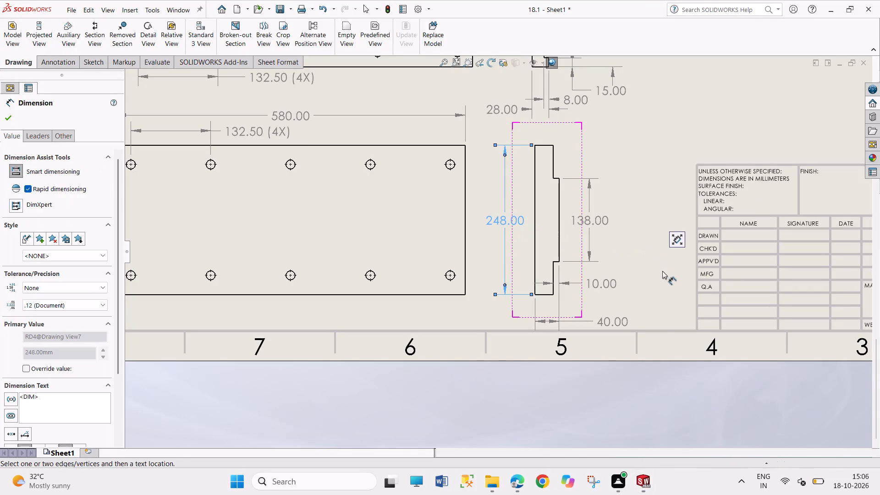
left_click(671, 291)
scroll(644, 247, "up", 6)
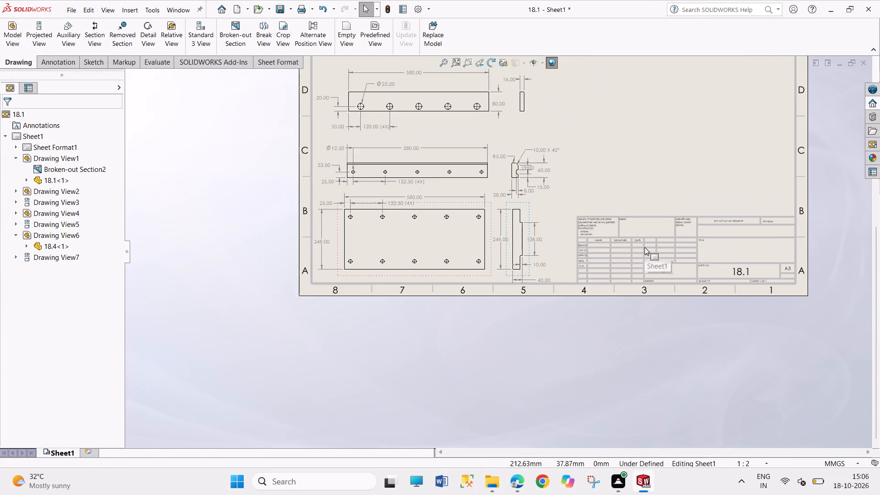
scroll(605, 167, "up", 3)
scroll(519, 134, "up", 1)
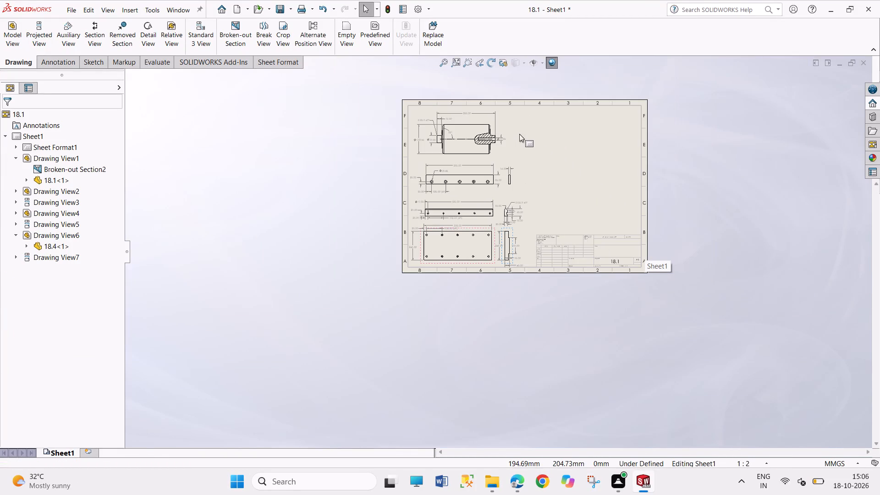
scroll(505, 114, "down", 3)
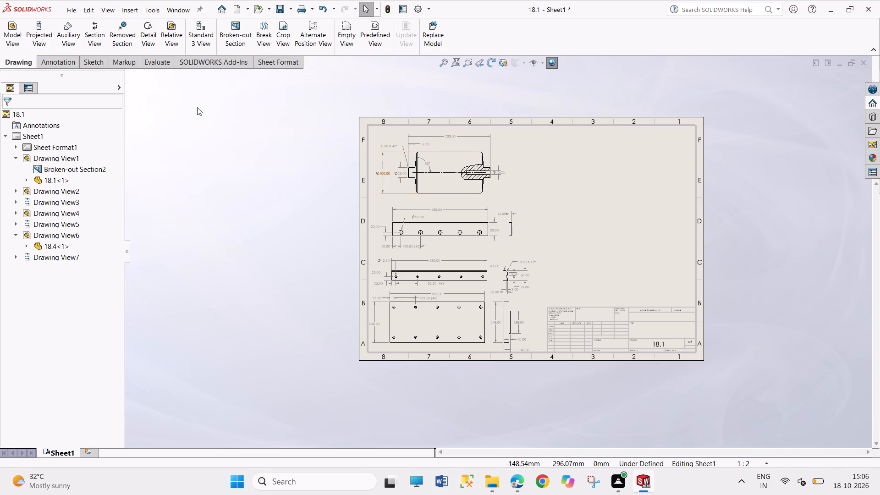
Insert an isometric model view of part 18.2 beside its side view and display it shaded with edges.
left_click(12, 38)
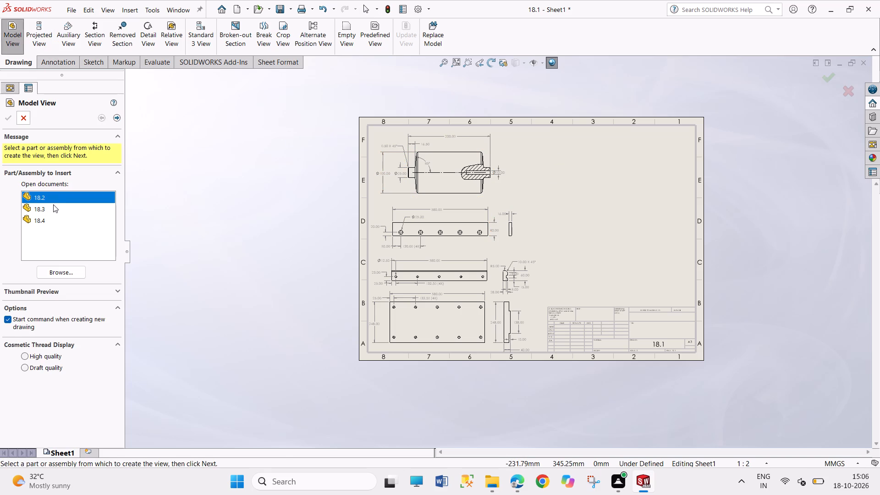
double_click(53, 198)
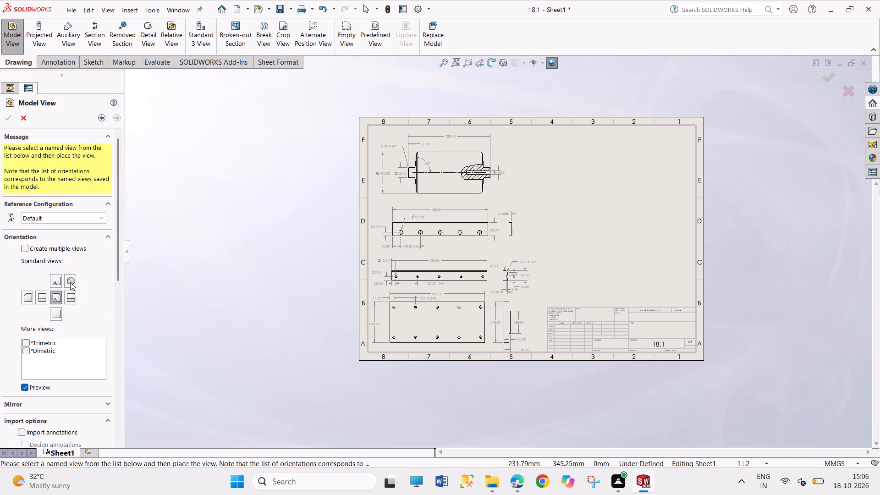
left_click(70, 282)
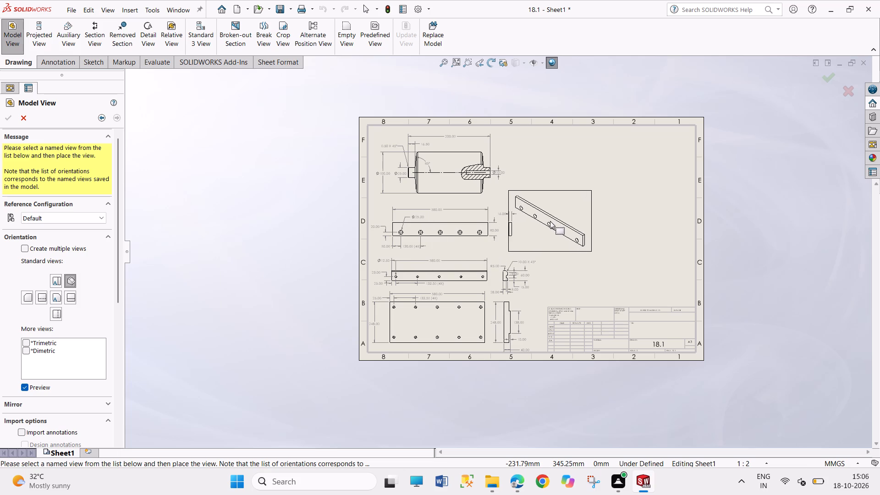
left_click(550, 221)
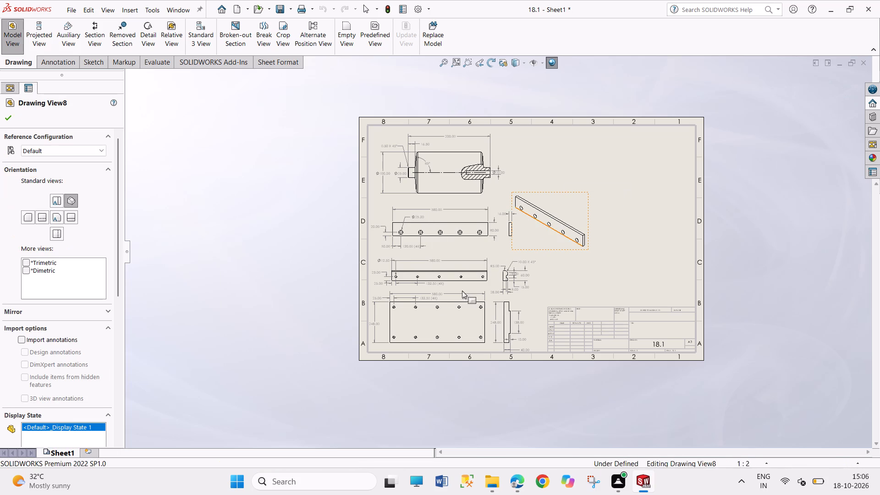
left_click_drag(115, 294, 115, 394)
left_click(69, 291)
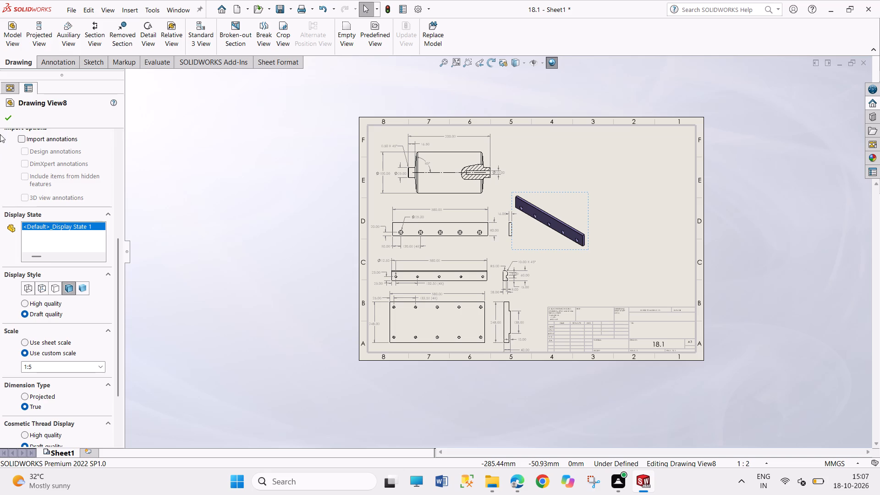
left_click(4, 122)
Insert an isometric model view of part 18.3, shaded with edges, below the 18.2 isometric view.
left_click(10, 28)
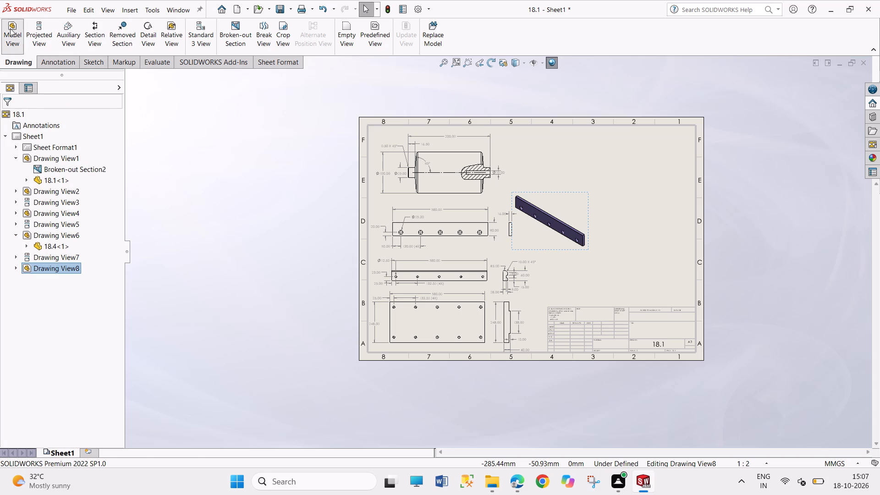
double_click(56, 210)
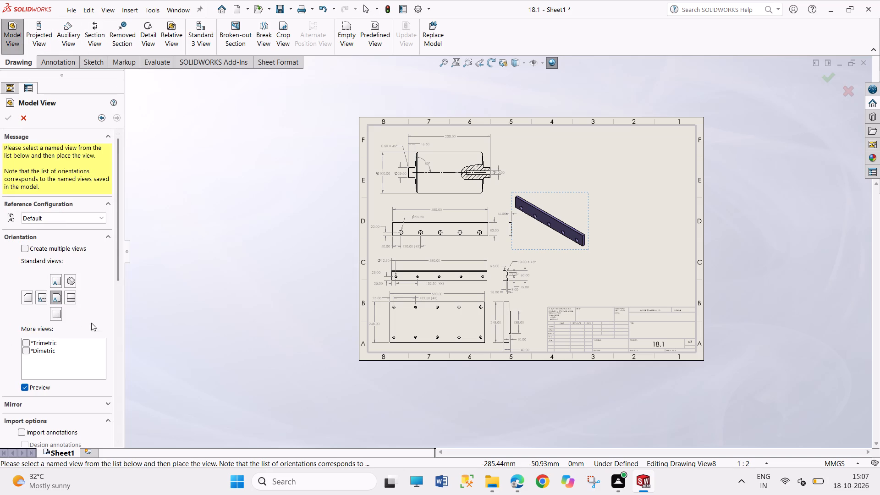
left_click(71, 283)
left_click_drag(118, 281, 125, 354)
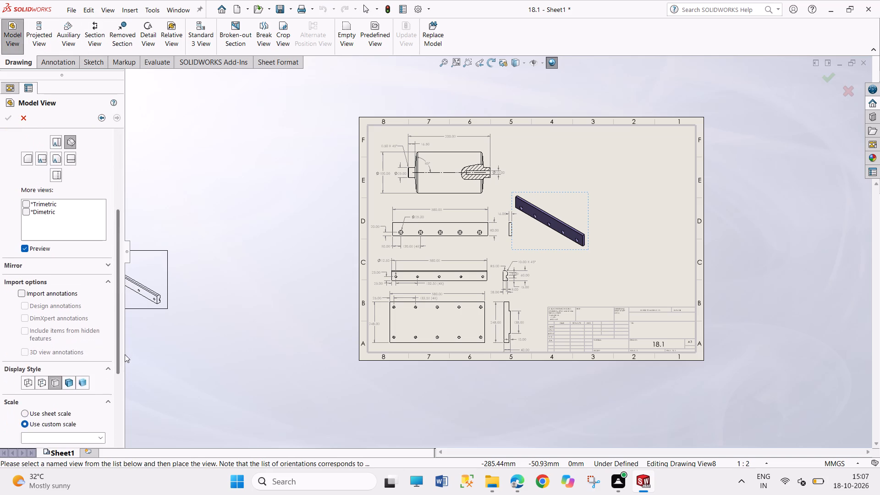
left_click_drag(125, 354, 126, 365)
left_click(74, 360)
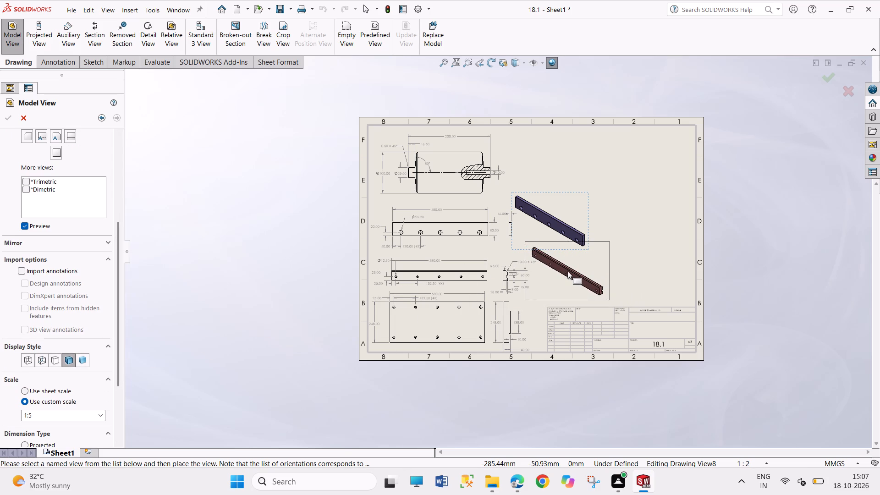
left_click(567, 271)
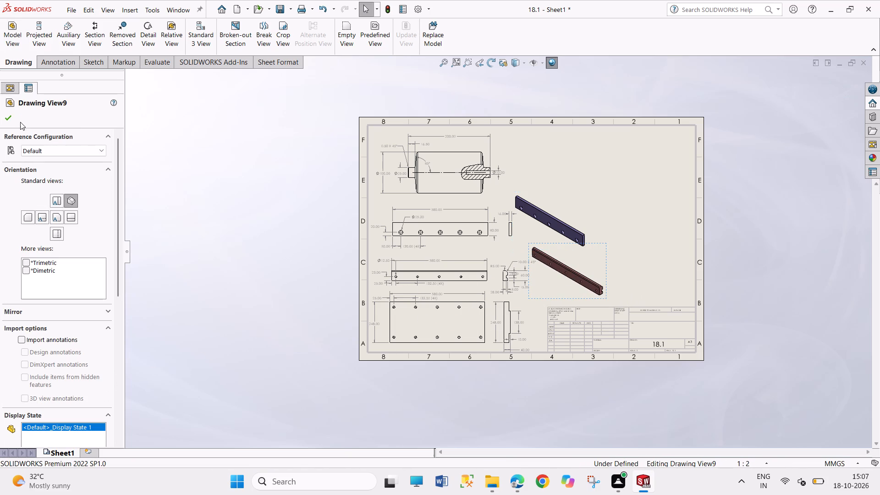
left_click(8, 119)
Insert an isometric model view of part 18.4, shaded with edges at a custom scale of 1:8, below the 18.3 isometric view.
left_click(8, 32)
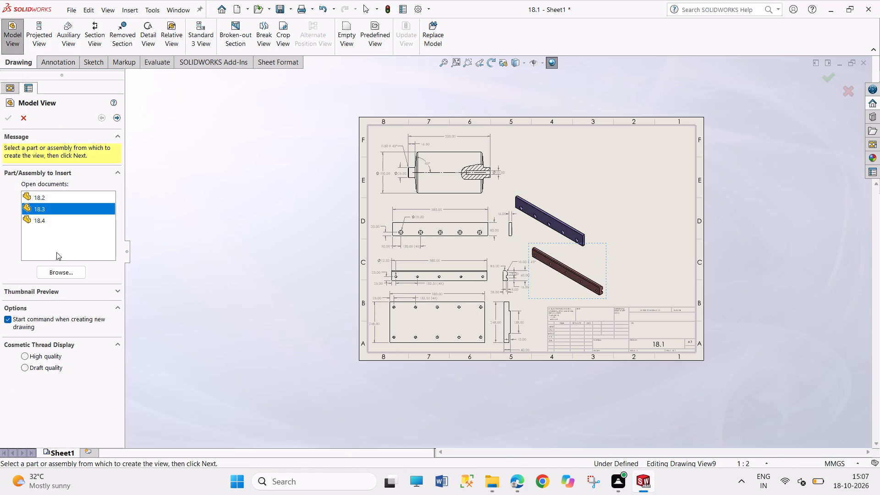
double_click(57, 224)
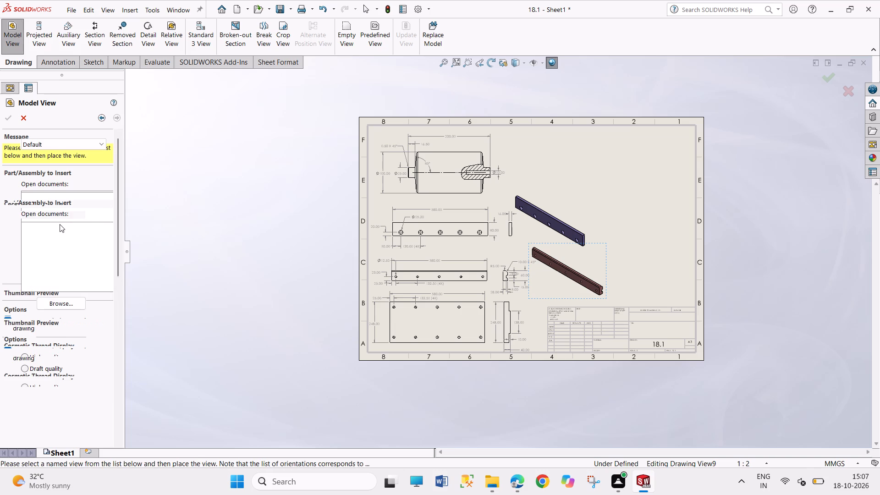
left_click(69, 280)
left_click_drag(118, 274, 126, 319)
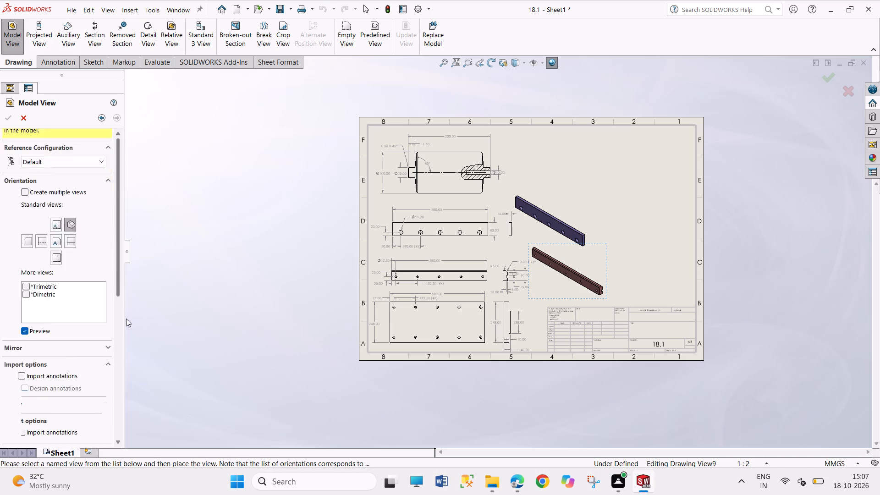
left_click_drag(126, 319, 127, 363)
left_click(71, 343)
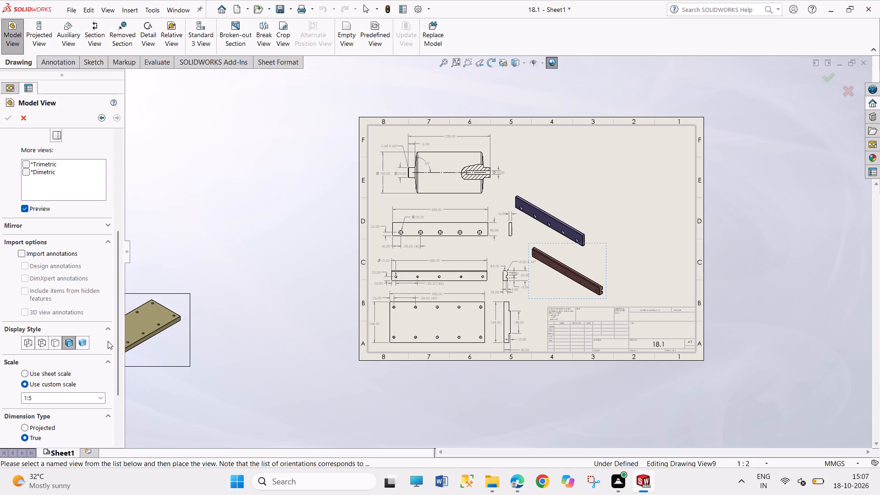
double_click(53, 400)
left_click(53, 400)
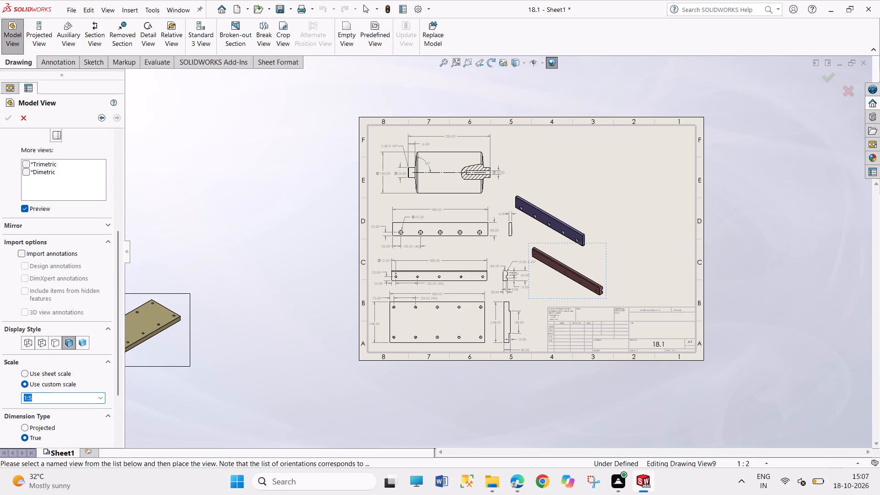
key("BackSpace")
key("8")
key("Return")
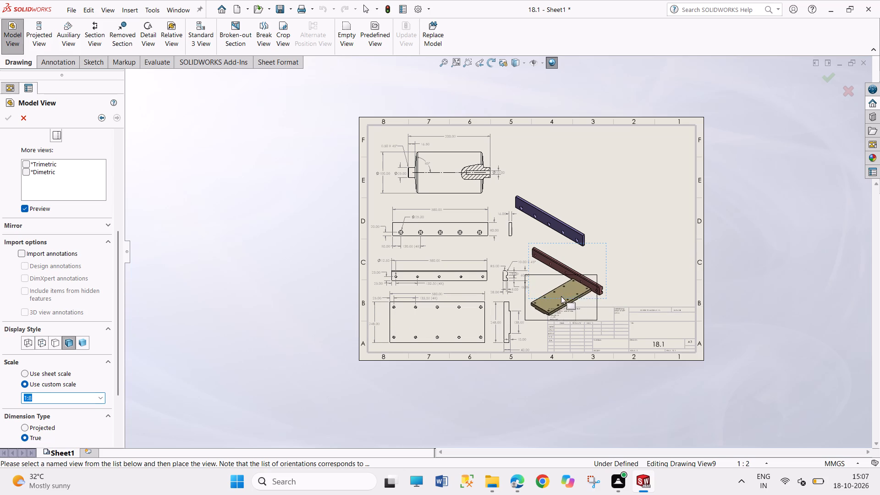
left_click(560, 295)
left_click(11, 119)
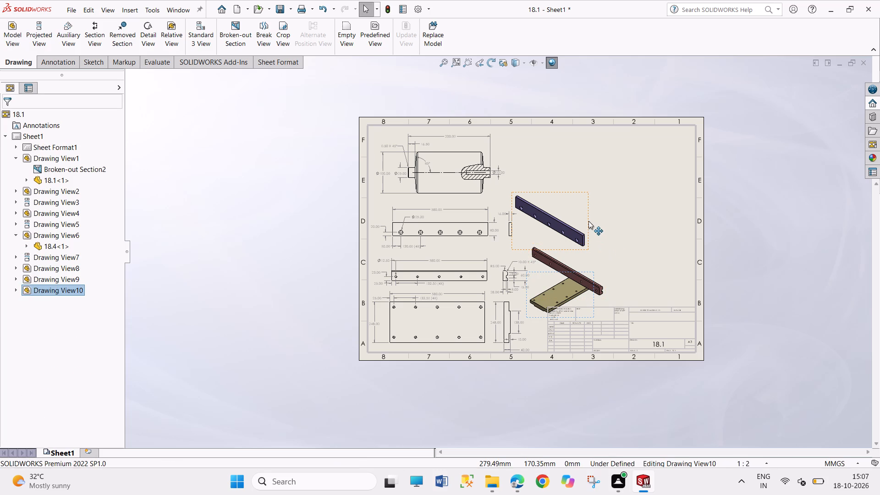
Move the 18.2 and 18.3 isometric views up and the 18.4 one up-left, so they clear each other and the title block.
left_click_drag(588, 221, 589, 211)
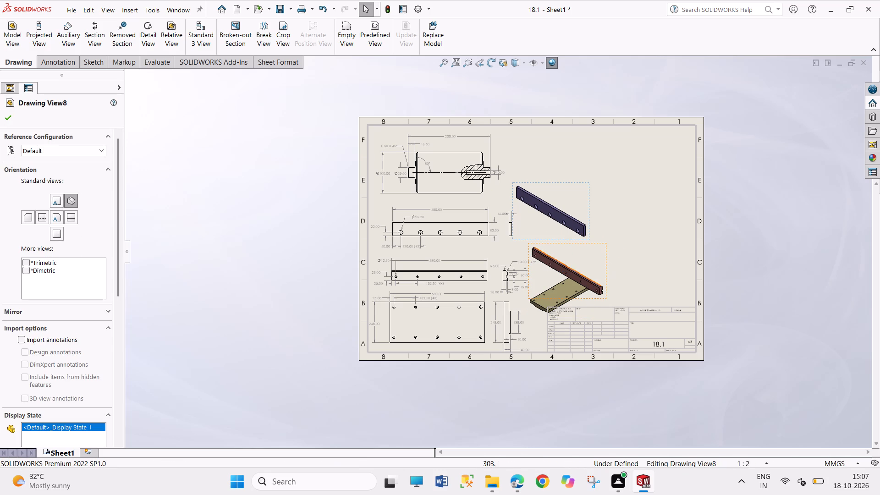
left_click_drag(605, 263, 611, 246)
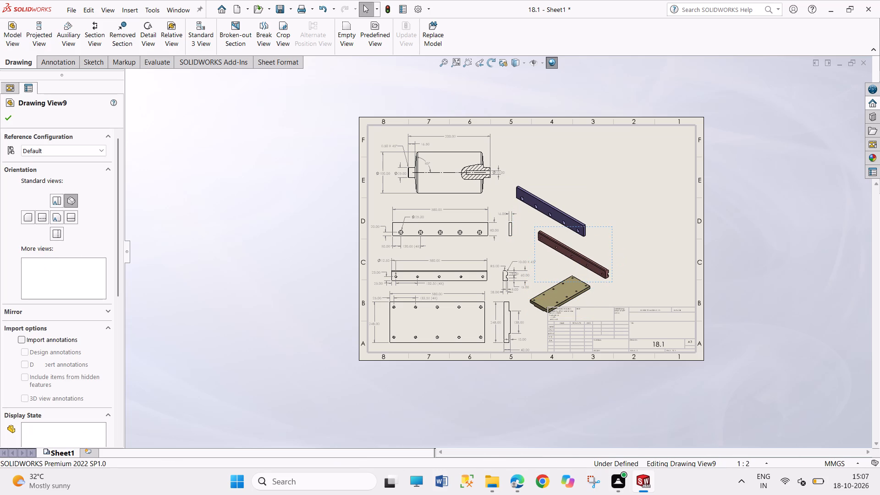
left_click_drag(595, 293, 590, 285)
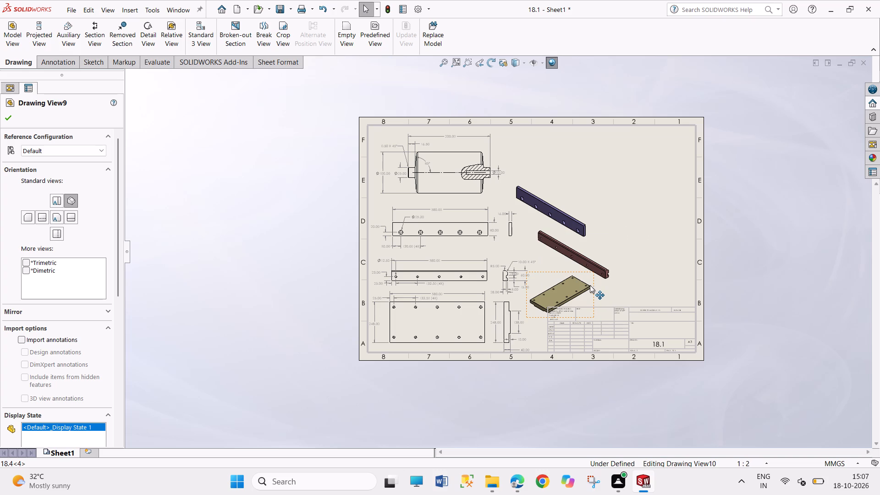
left_click_drag(590, 285, 587, 285)
left_click_drag(593, 294, 584, 291)
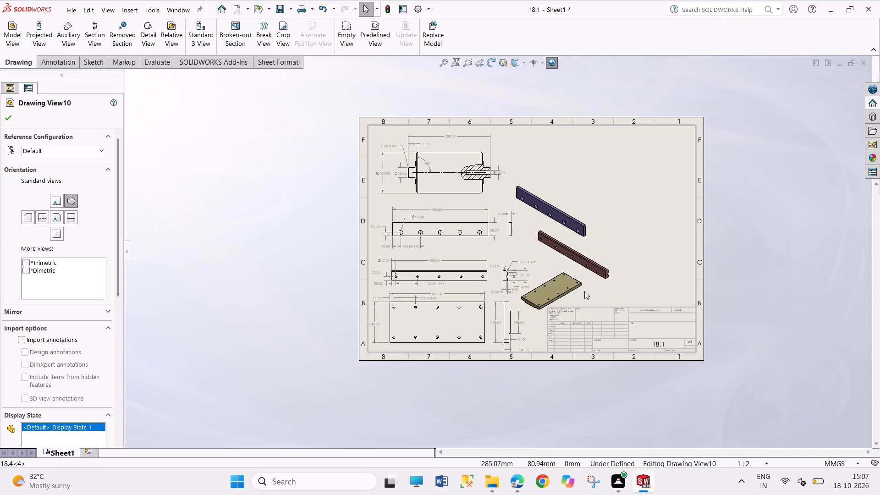
left_click_drag(584, 291, 583, 291)
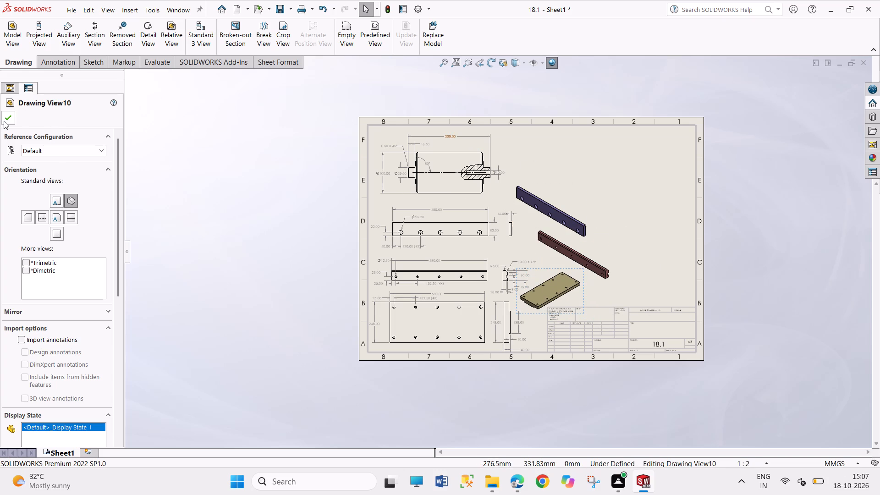
left_click(5, 121)
Insert an isometric model view of part 18.1, shaded with edges at a custom scale of 1:3, beside the dimensioned roller view.
left_click(10, 40)
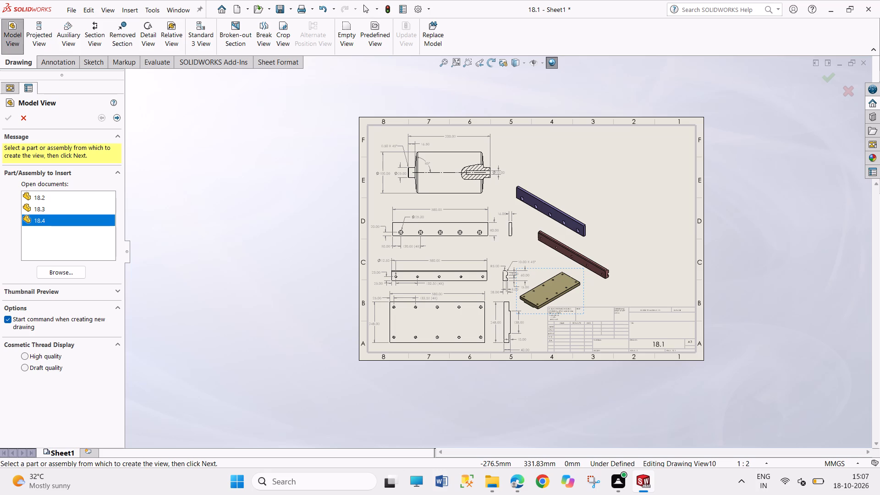
left_click(62, 270)
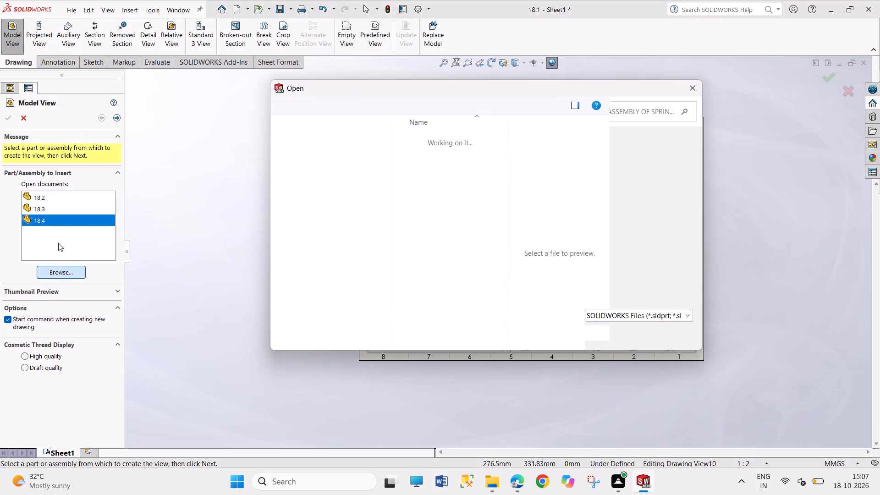
left_click(445, 265)
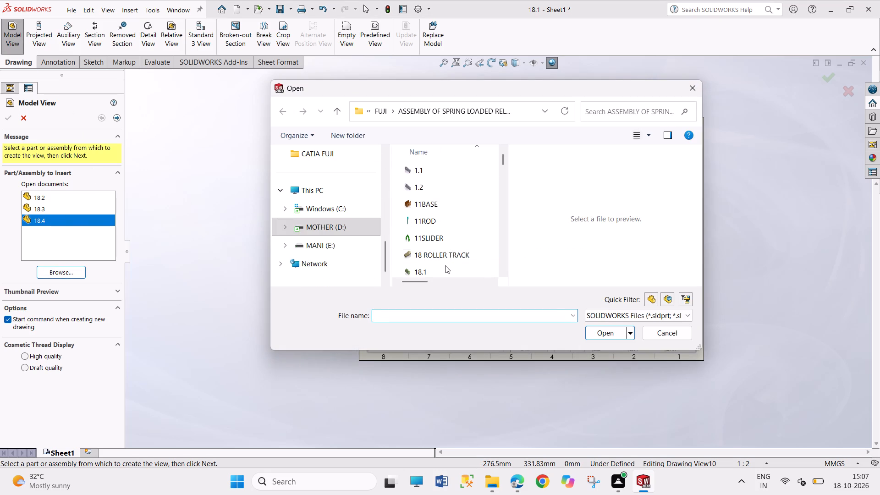
left_click(619, 334)
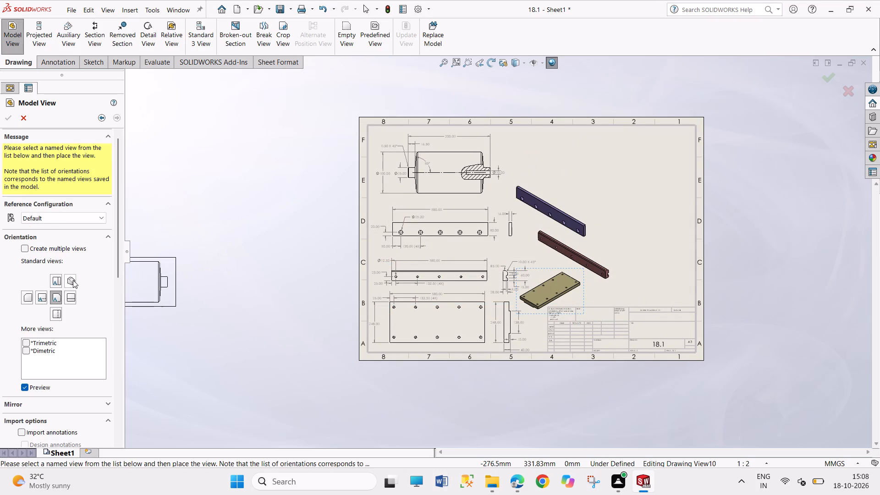
left_click(73, 280)
left_click_drag(118, 264, 121, 325)
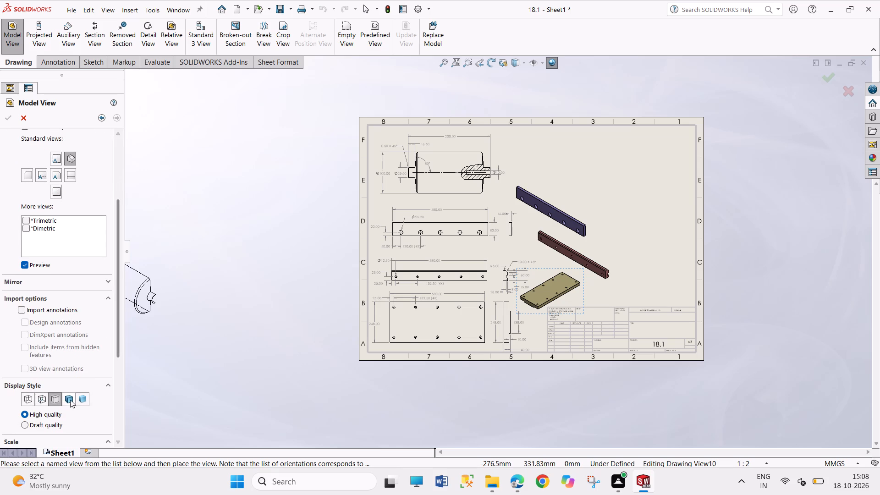
left_click(65, 393)
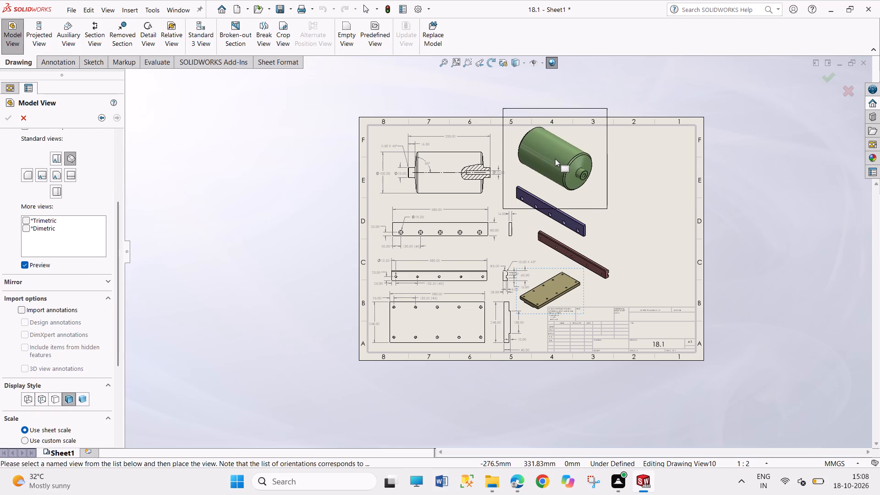
left_click_drag(114, 349, 122, 392)
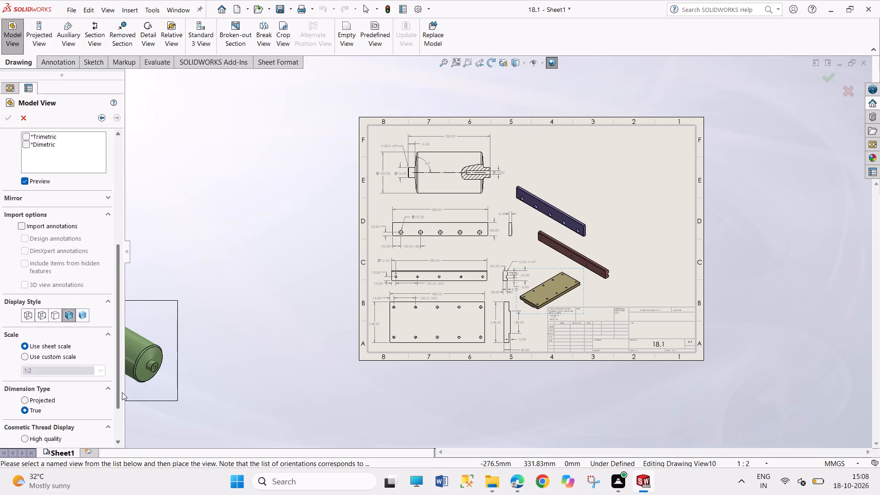
left_click_drag(122, 392, 105, 409)
left_click(49, 328)
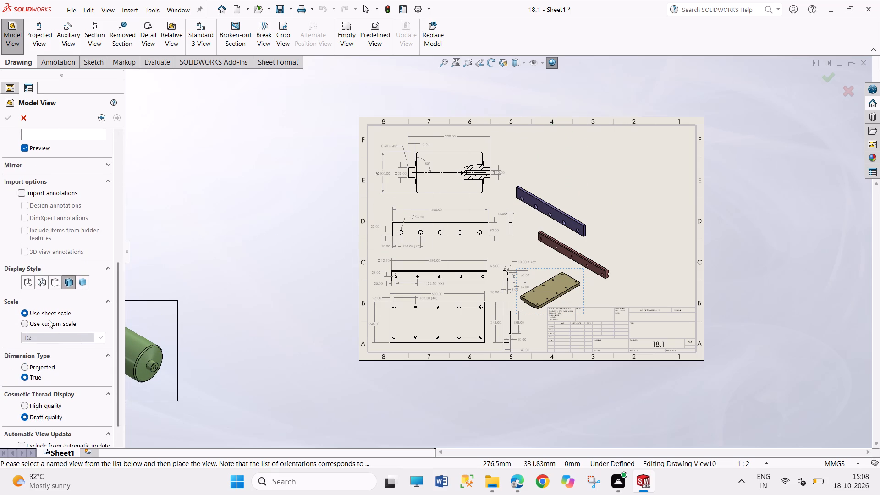
left_click(49, 320)
double_click(55, 335)
left_click(55, 335)
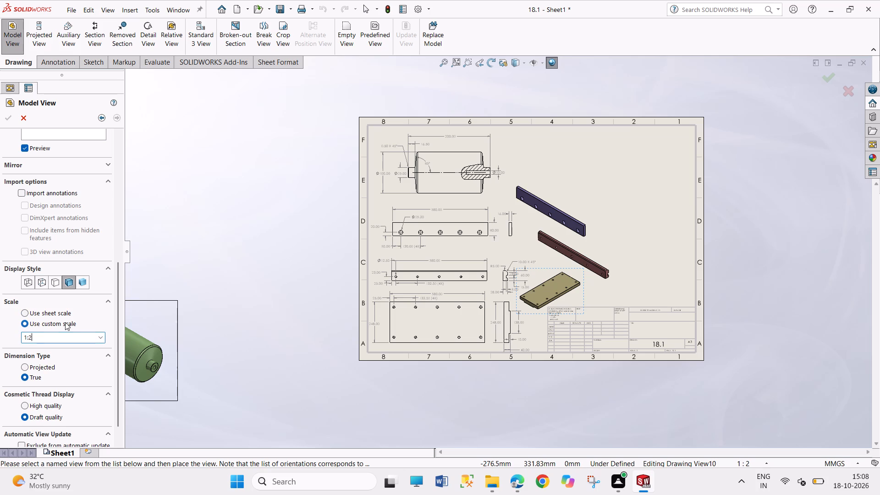
key("BackSpace")
key("3")
key("Return")
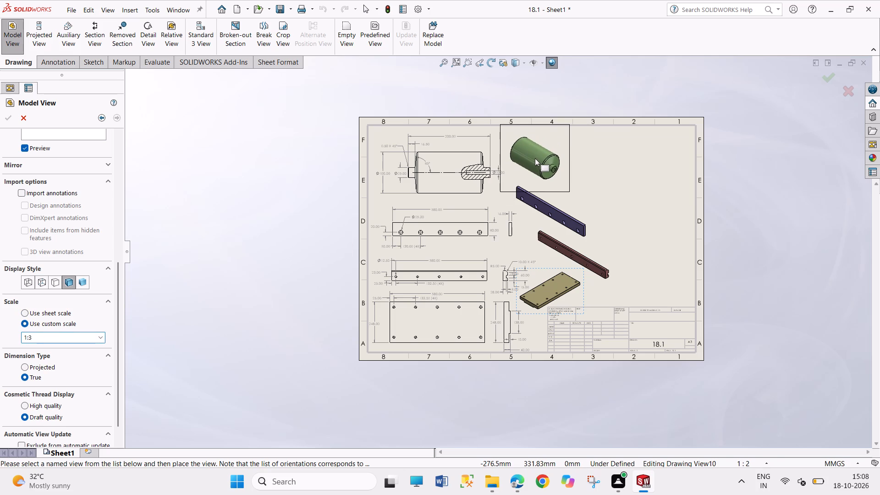
left_click(535, 158)
left_click(7, 120)
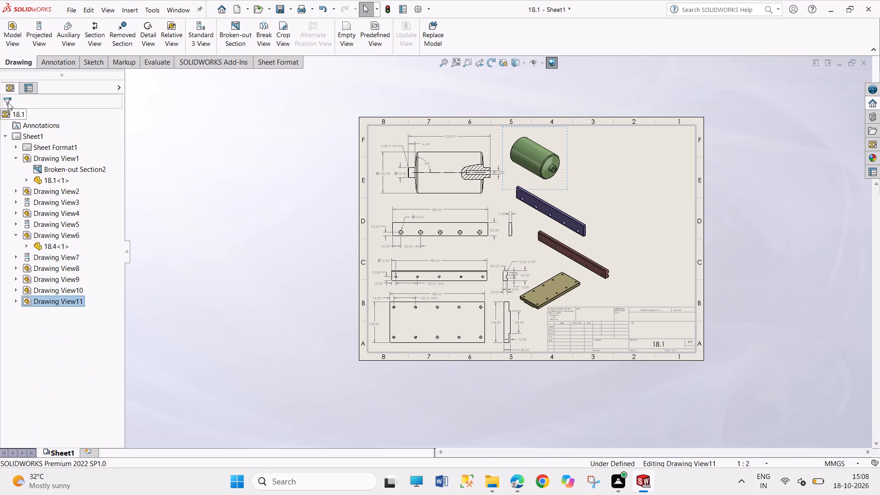
Insert an isometric model view of the 18 ROLLER TRACK assembly, shaded with edges at 1:5, beside the 18.2 and 18.3 isometric views.
left_click(5, 42)
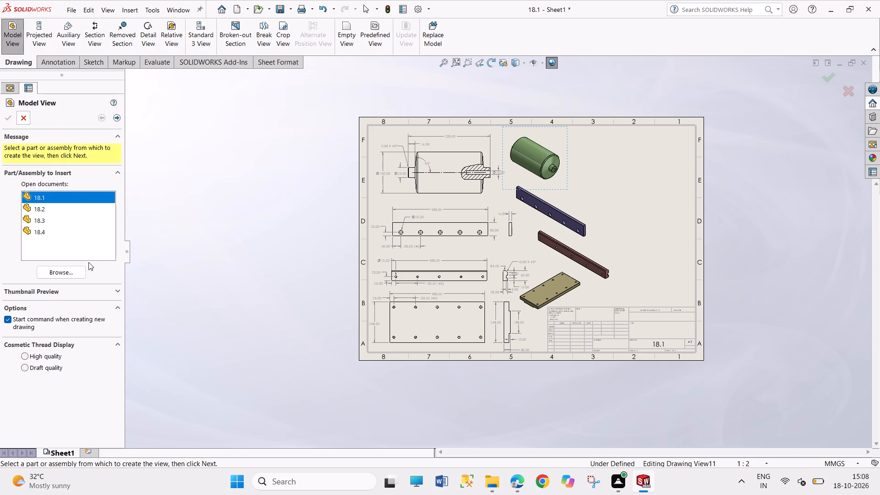
left_click(71, 269)
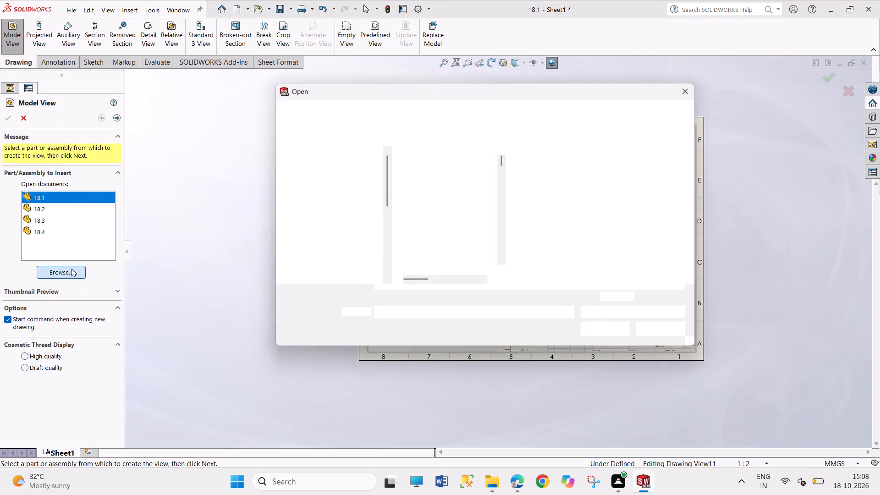
scroll(463, 198, "down", 2)
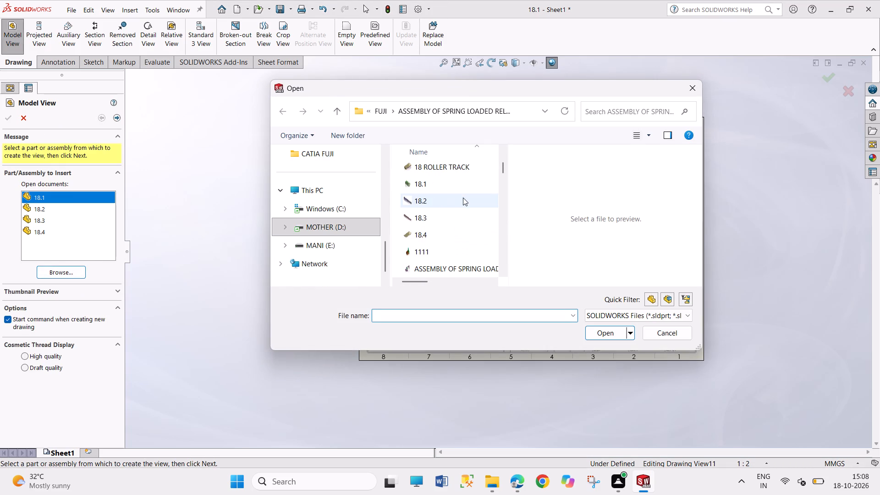
left_click(461, 173)
left_click(607, 329)
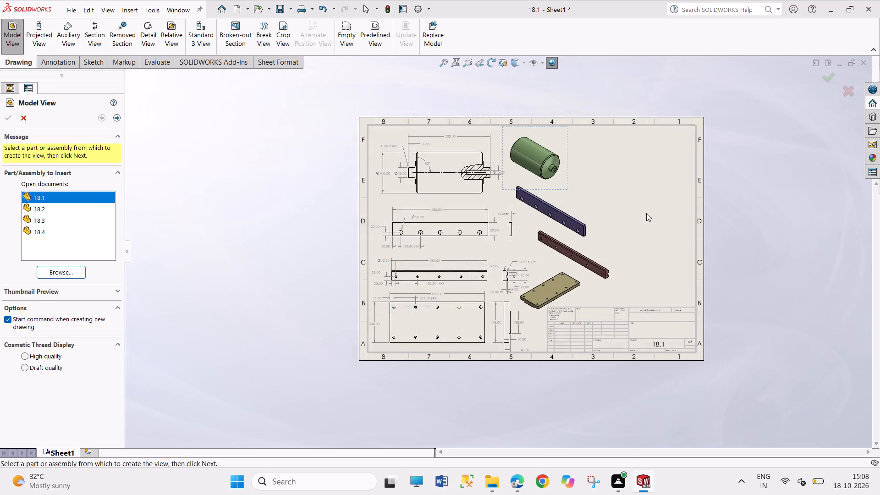
left_click(454, 250)
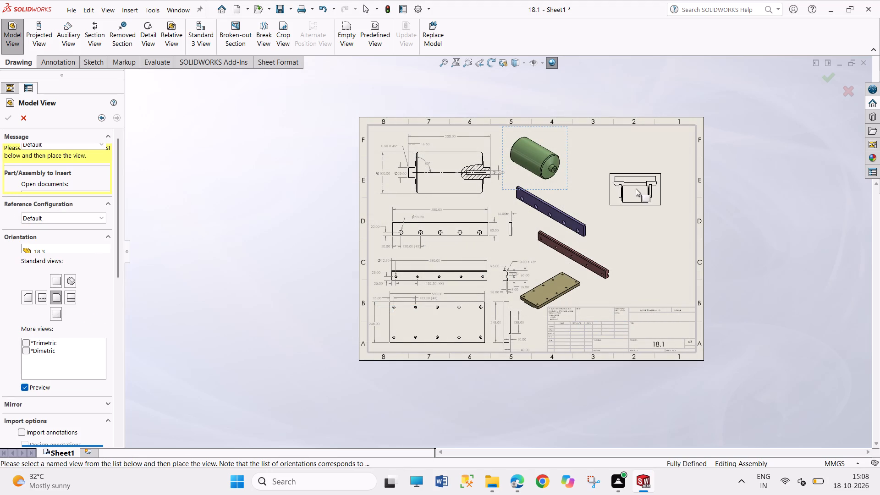
left_click(69, 282)
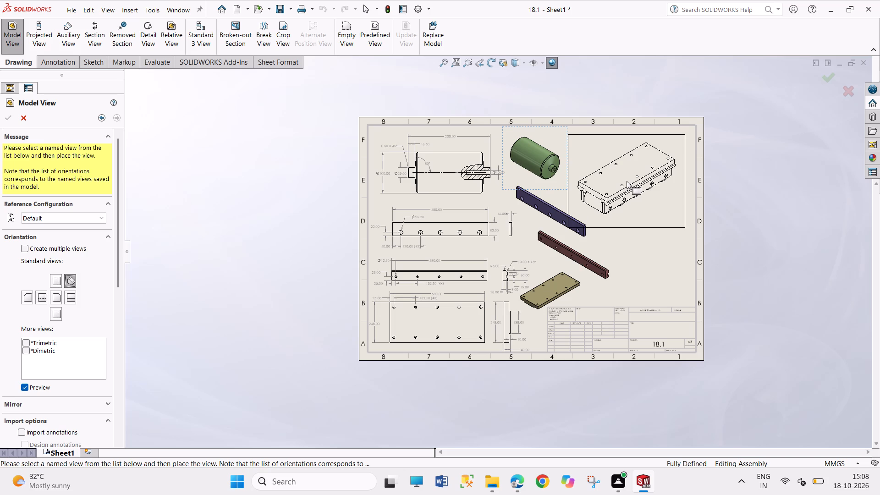
left_click_drag(118, 275, 126, 354)
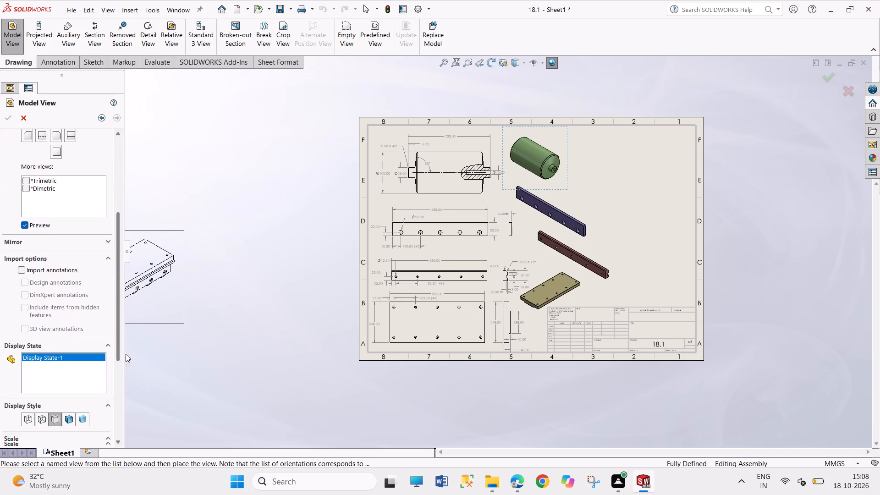
left_click_drag(126, 354, 123, 380)
left_click(69, 357)
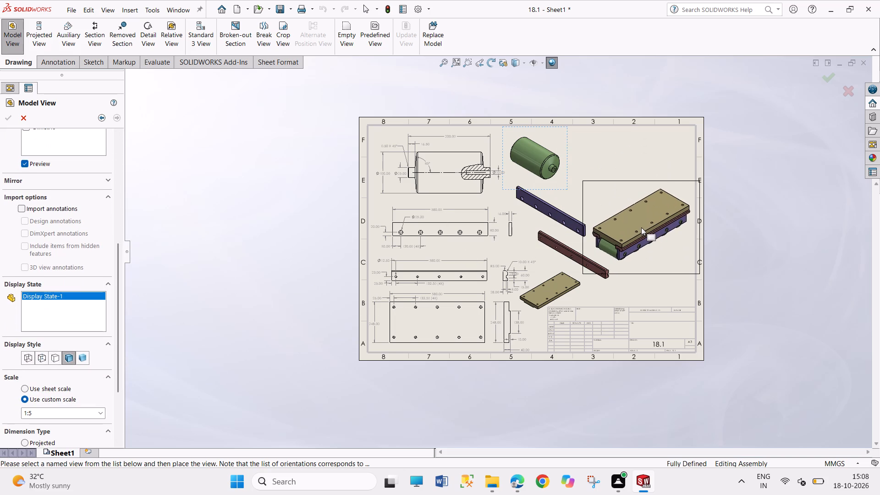
left_click(641, 227)
left_click(6, 121)
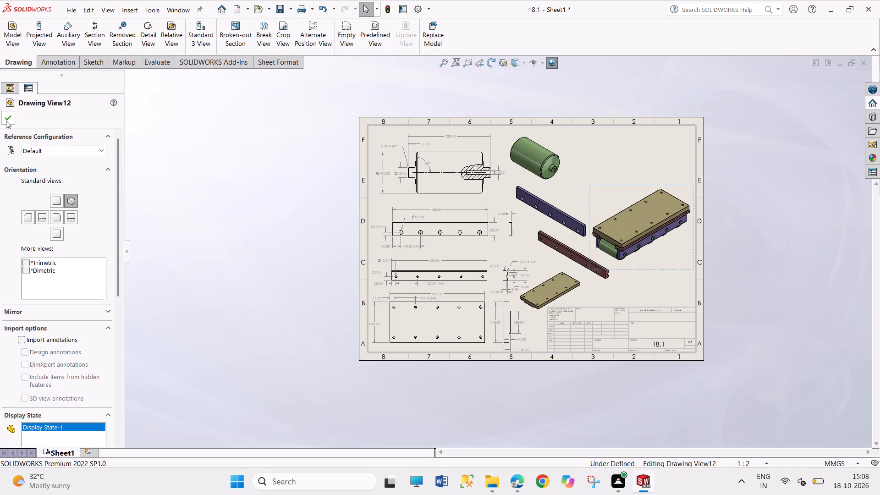
Insert a top-level-only bill of materials for the assembly view, using the bom-standard template, at the sheet's upper-right corner.
left_click(61, 60)
left_click(546, 33)
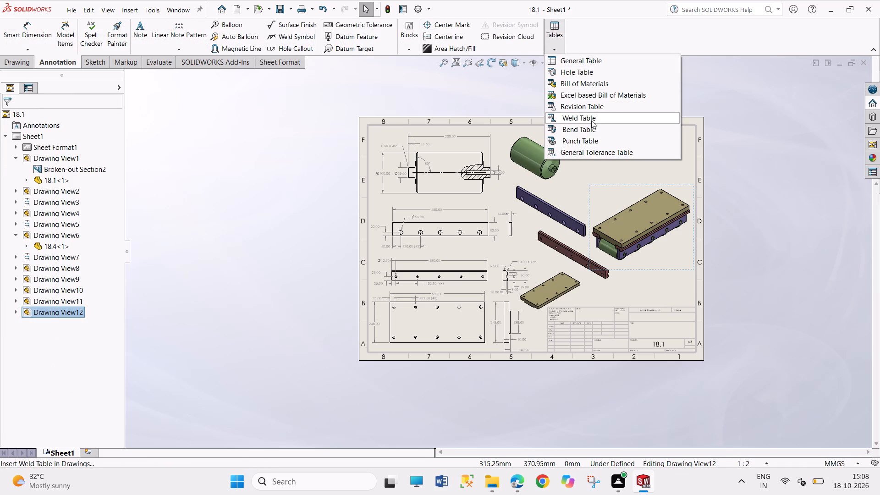
left_click(612, 85)
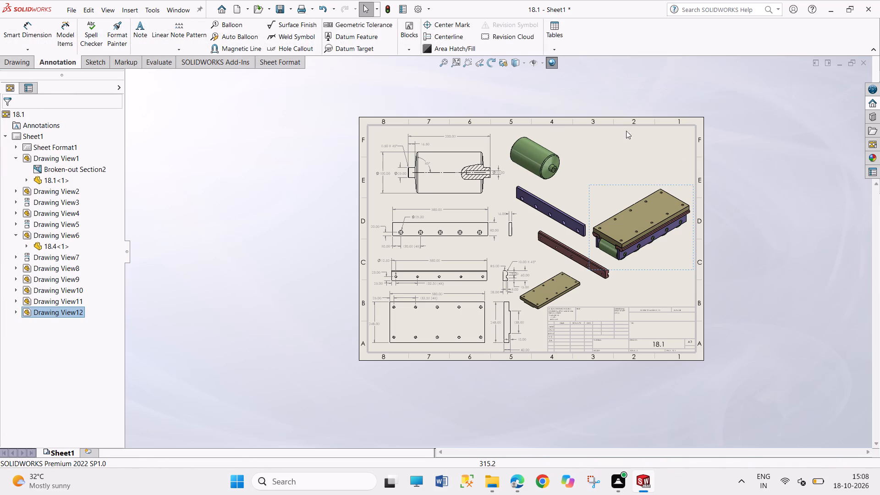
left_click(631, 186)
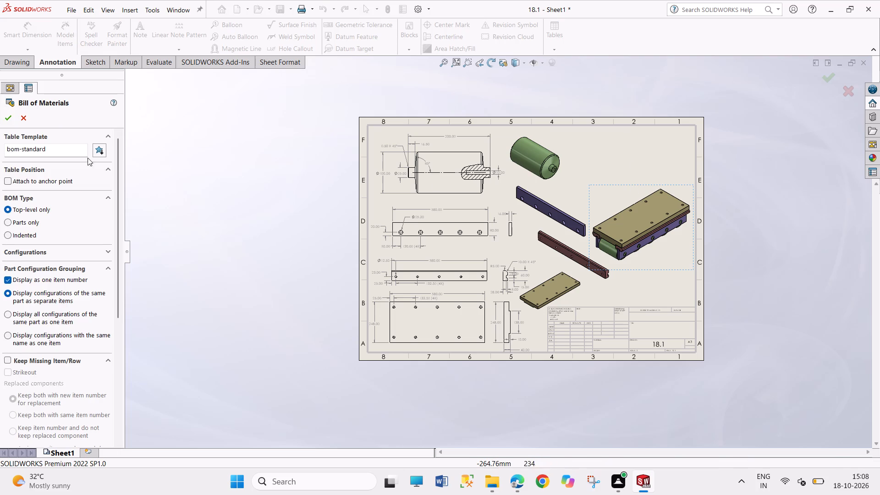
left_click(11, 121)
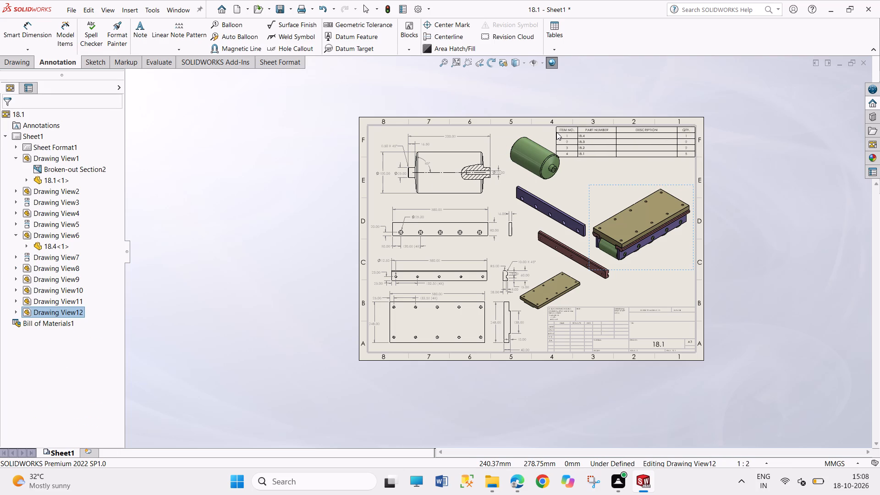
Delete the Description column from the bill of materials.
left_click(556, 132)
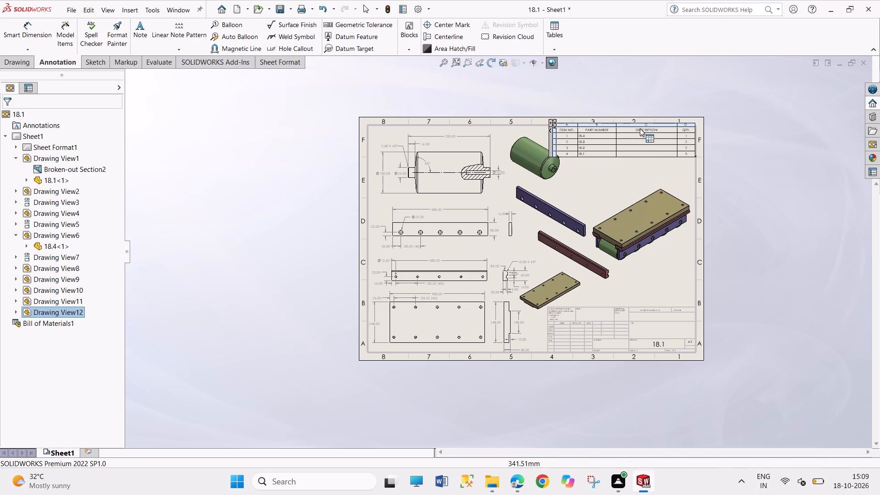
left_click(641, 126)
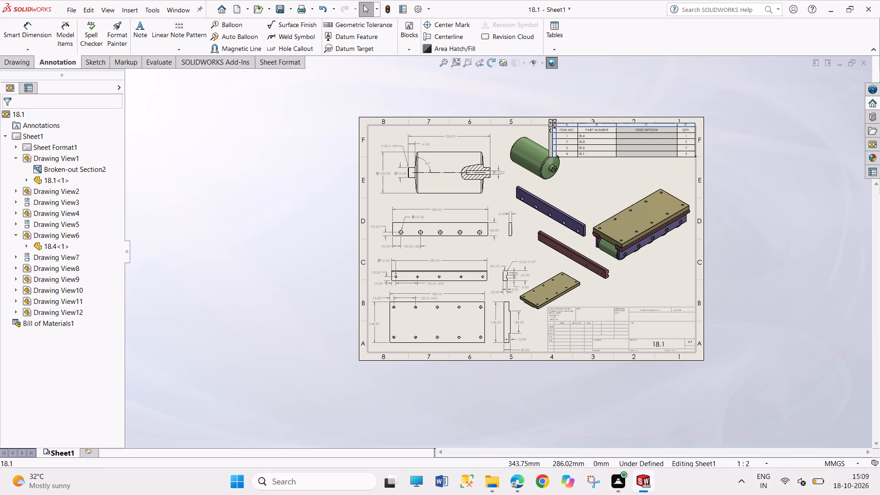
key("Delete")
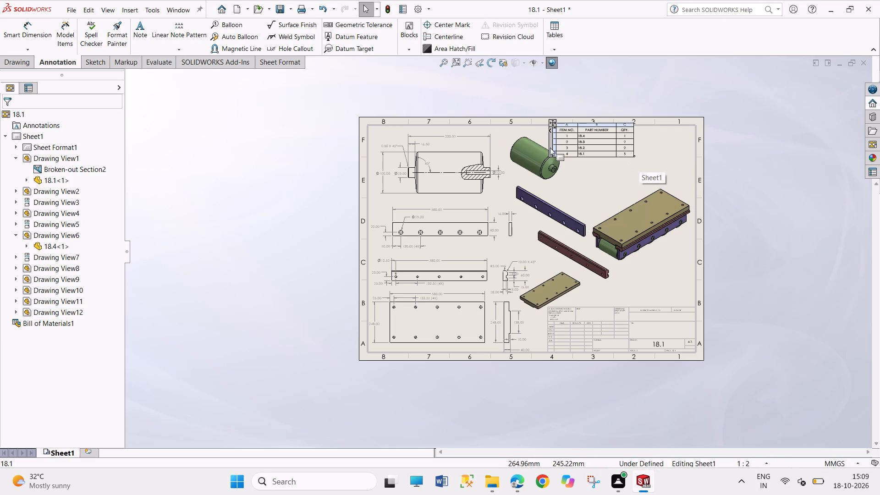
Move the bill of materials toward the sheet's right border, above the assembly view and clear of the roller isometric view.
left_click_drag(552, 120, 609, 125)
left_click(798, 214)
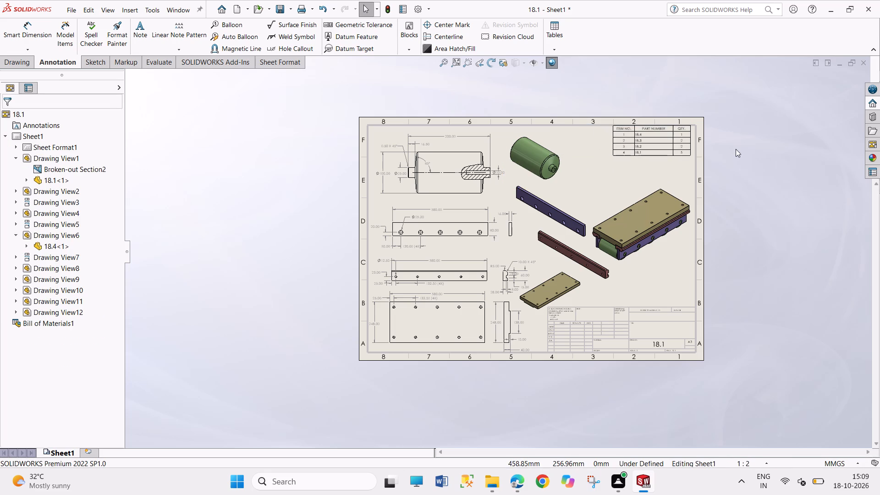
Save the drawing as 18.1 SHEET, together with the modified 18 ROLLER TRACK assembly.
scroll(638, 125, "down", 5)
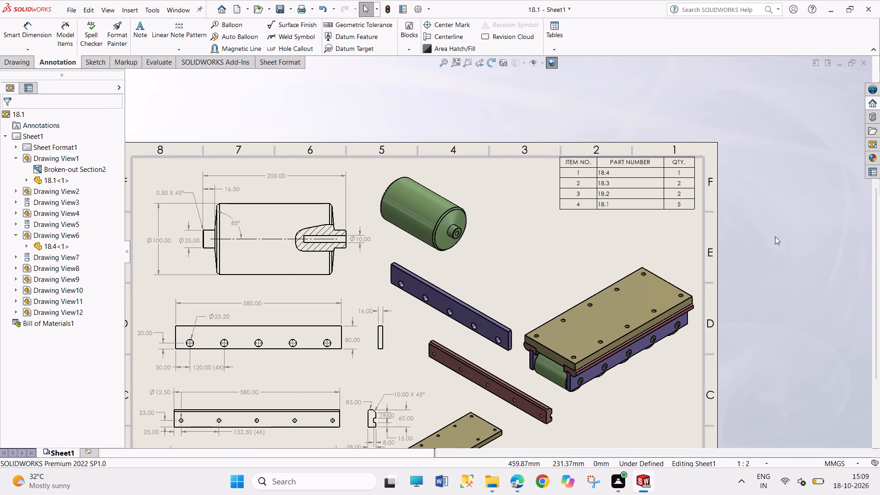
left_click_drag(776, 239, 798, 311)
key("ctrl+s")
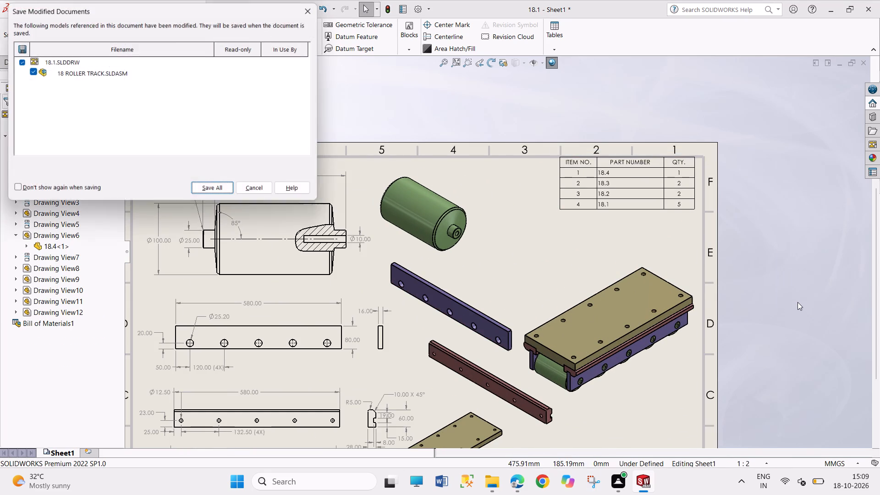
left_click(220, 197)
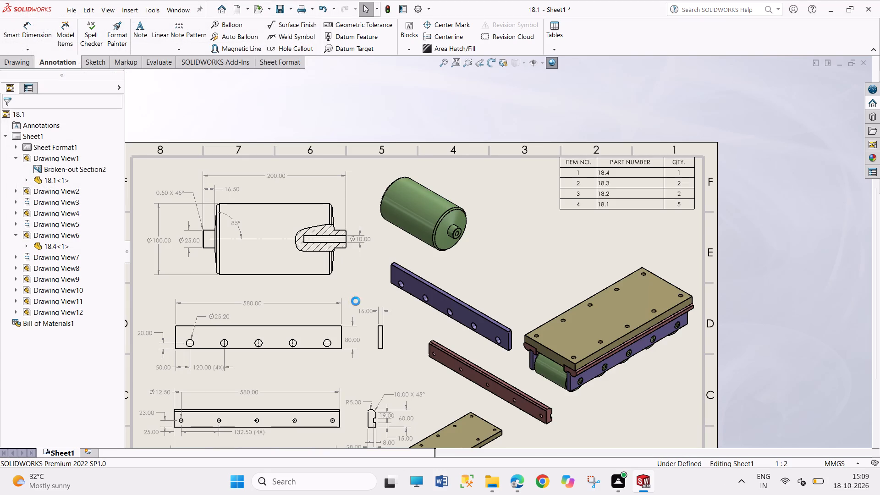
left_click(389, 241)
key("space")
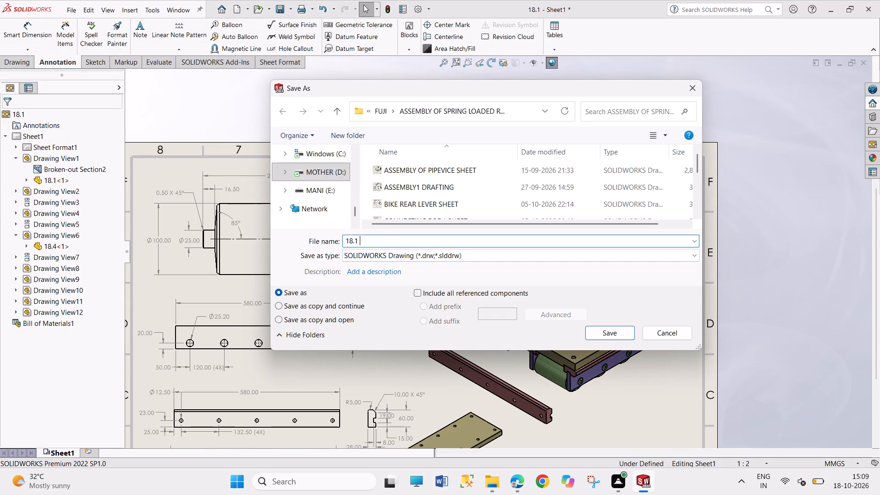
type("SHEET")
key("Return")
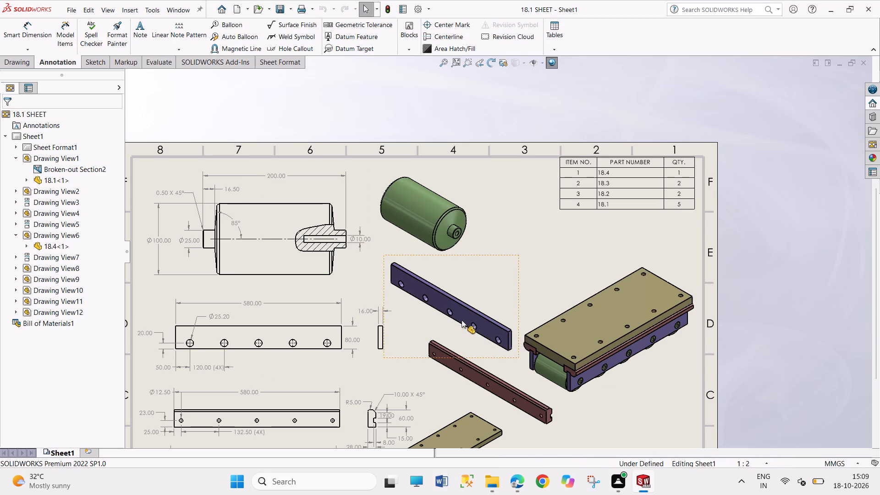
Set the print page setup for Microsoft Print to PDF to A4 paper, landscape, at 100% scale.
key("ctrl+p")
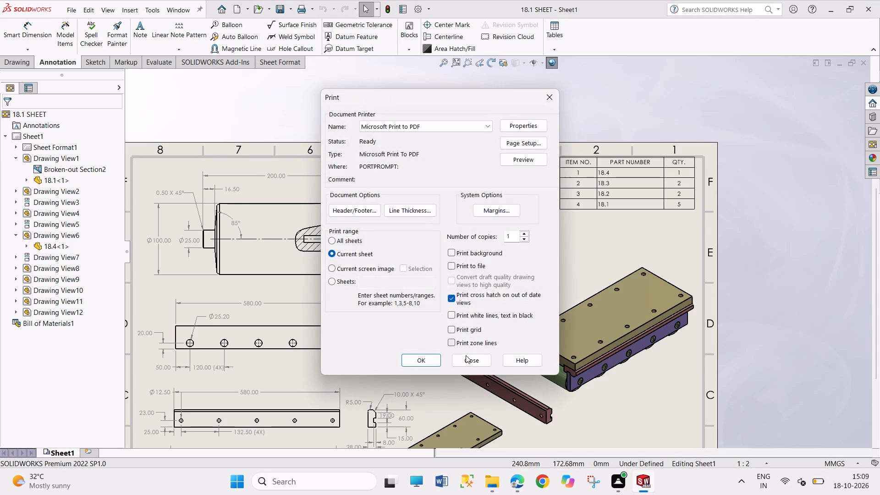
left_click(520, 140)
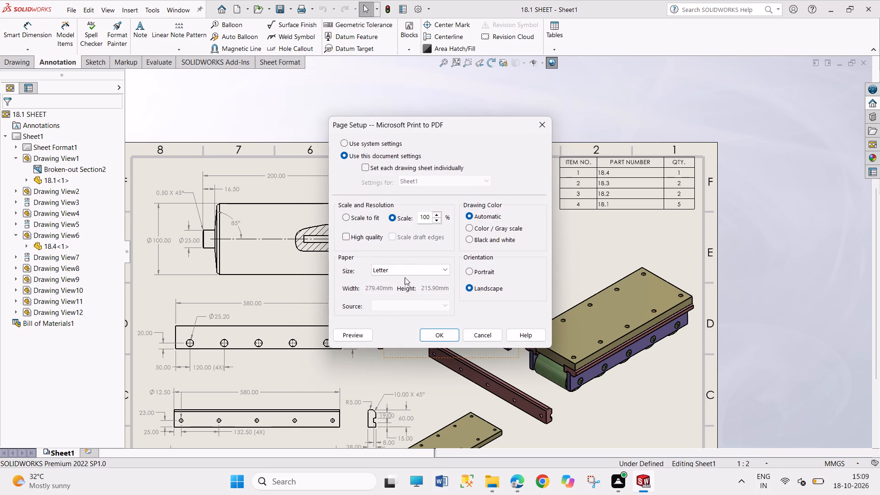
left_click(406, 269)
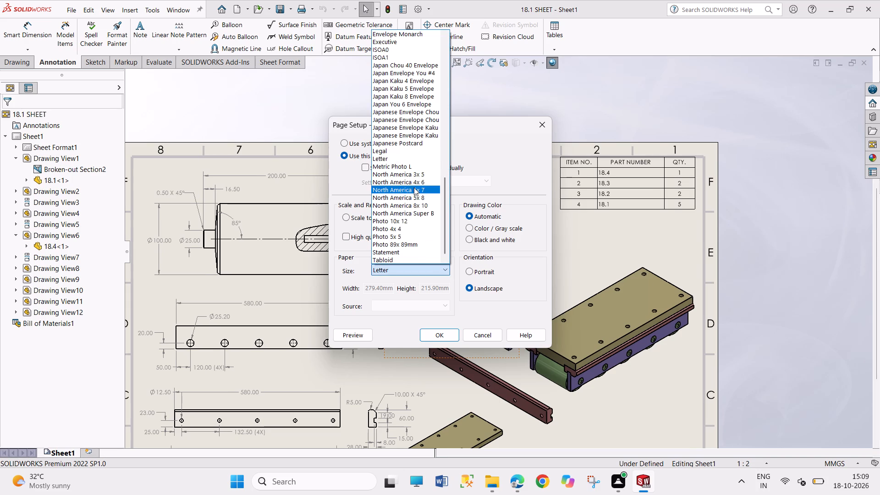
scroll(418, 172, "down", 5)
scroll(418, 175, "up", 9)
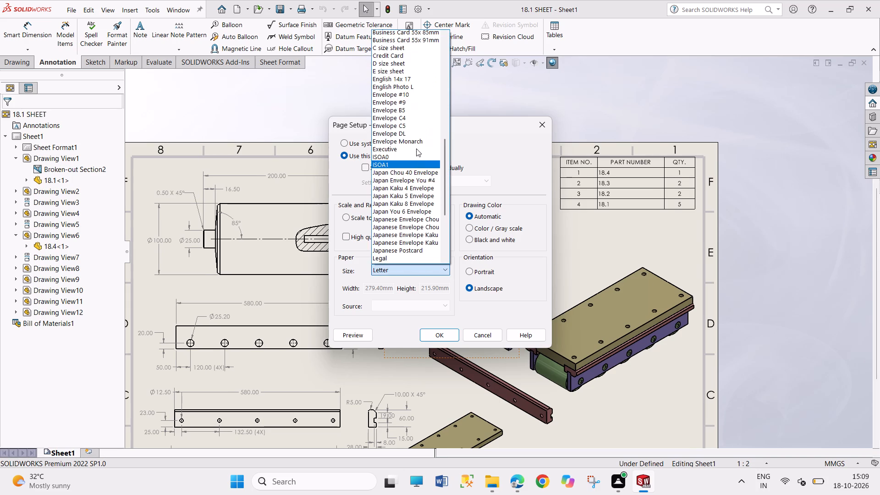
scroll(410, 139, "up", 5)
left_click(395, 151)
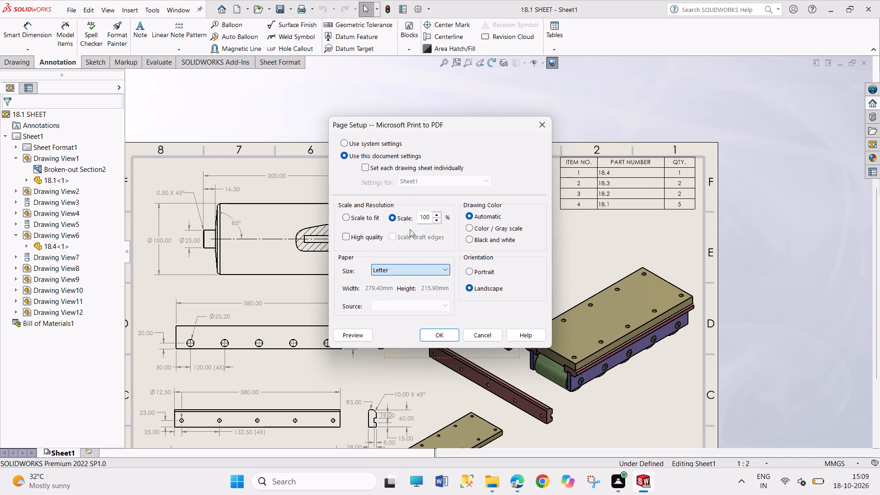
left_click(415, 271)
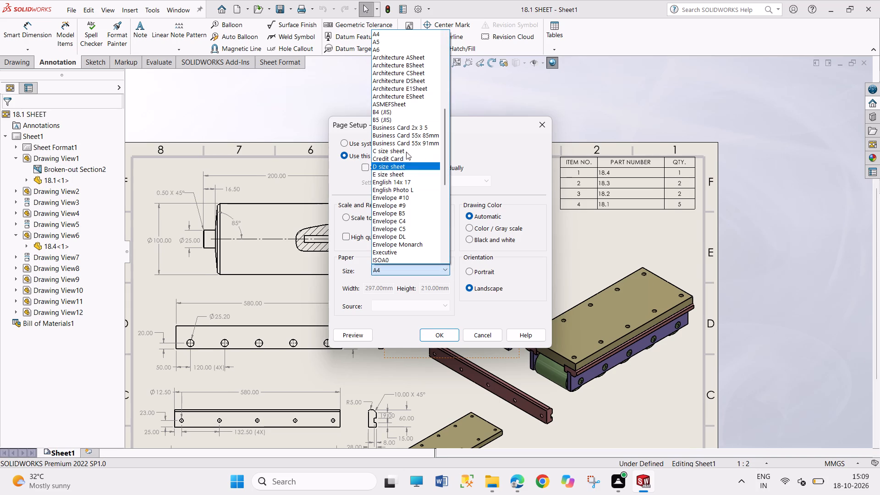
scroll(414, 88, "up", 1)
left_click(402, 55)
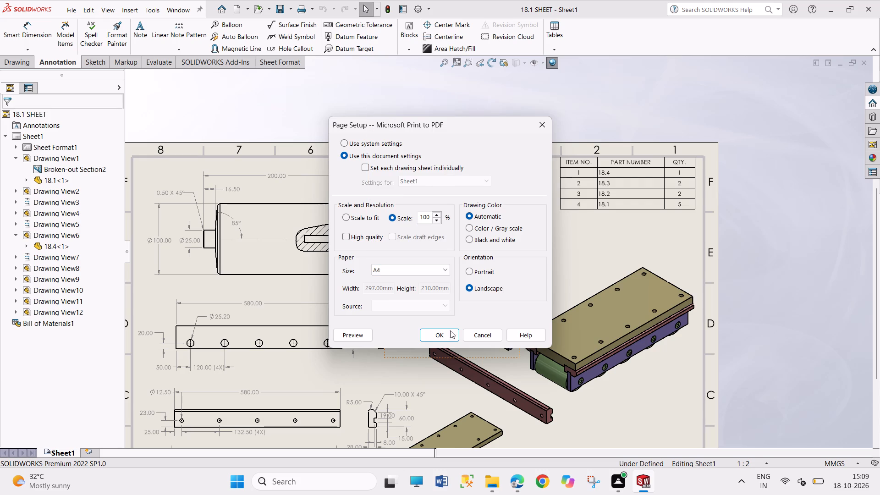
left_click(440, 337)
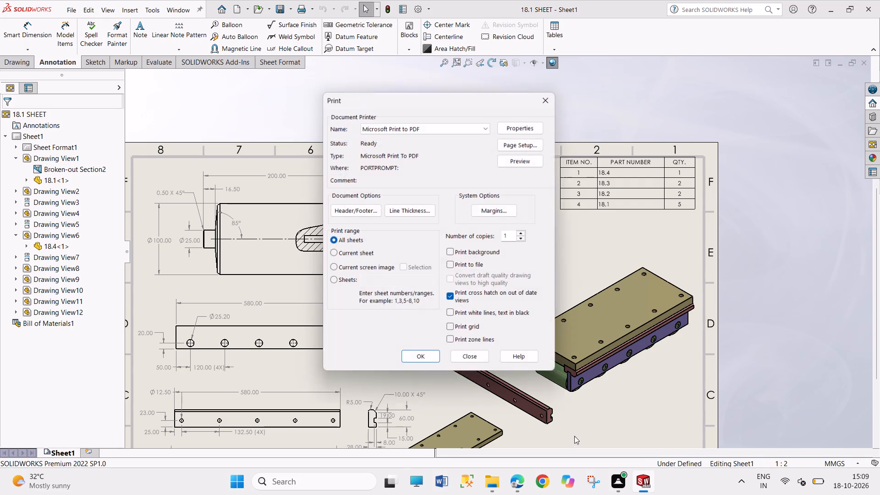
Print the drawing to a PDF file named 18.1 PDF ROLLER TRACK, dismissing the notification.
left_click(432, 357)
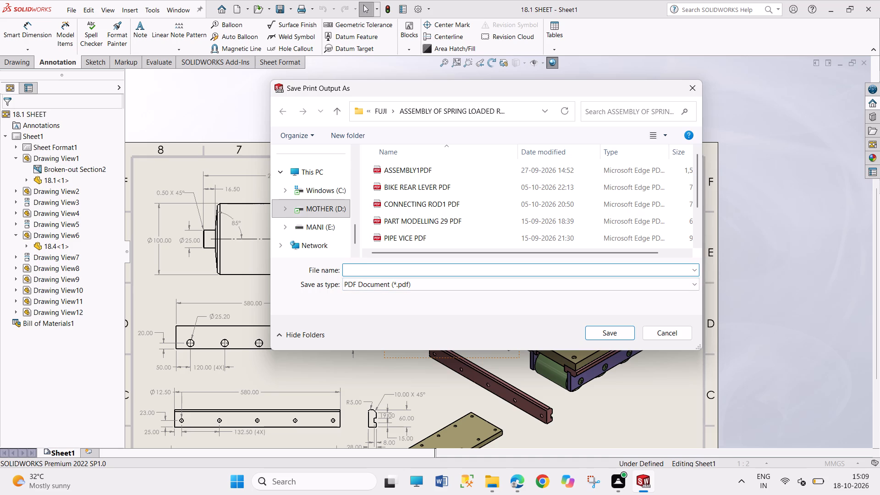
type("18.1")
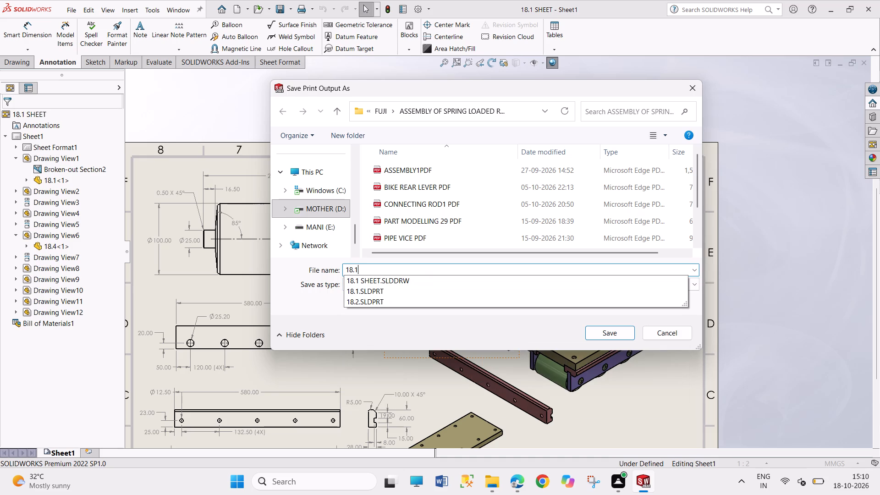
key("space")
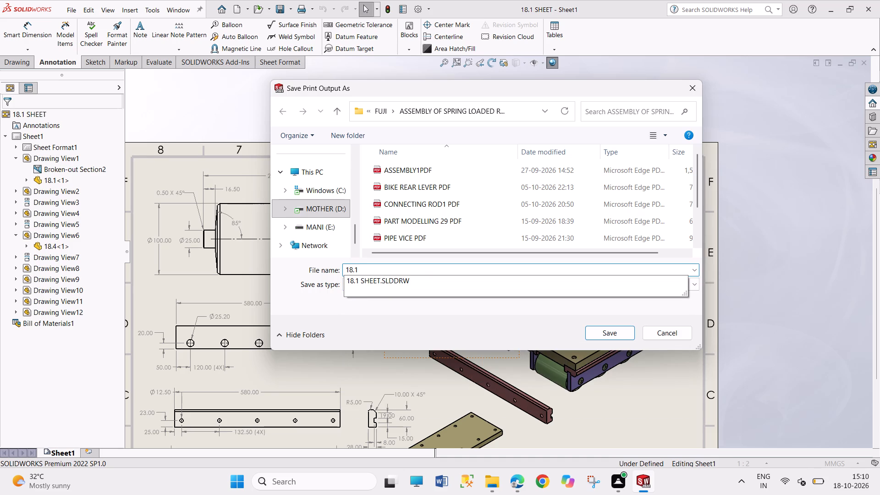
key("p")
type("DF ROLLER TRAC")
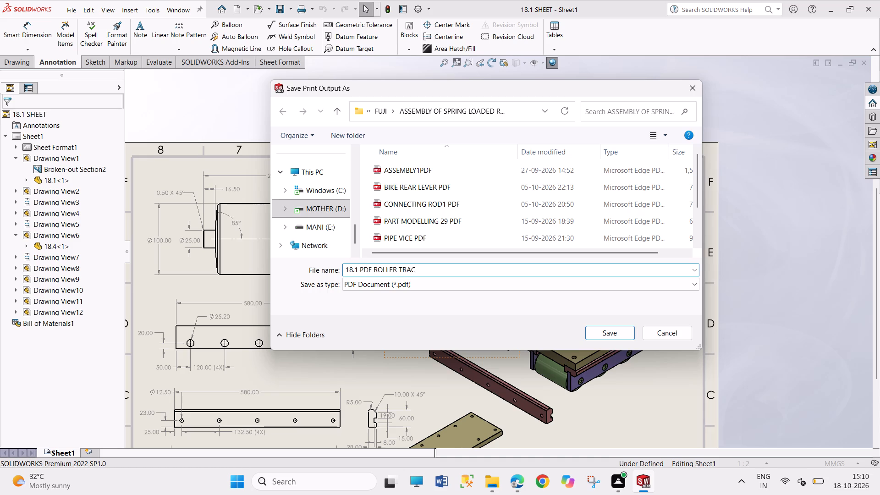
key("k")
key("Return")
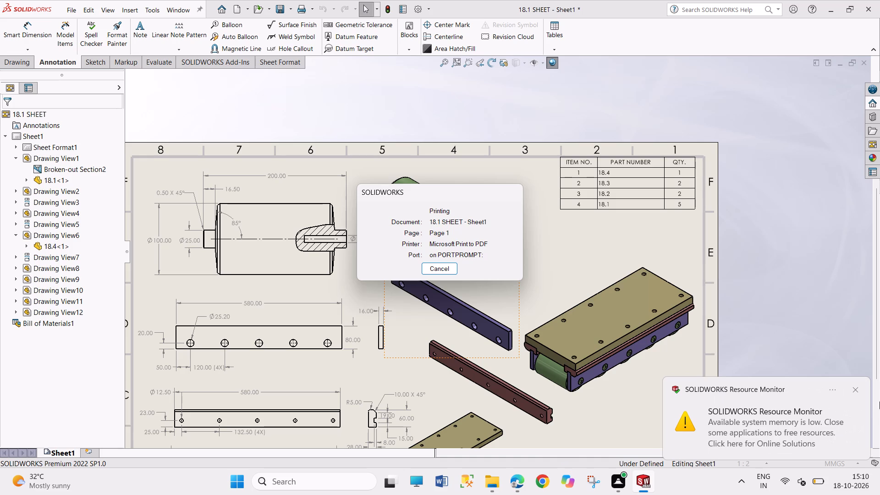
left_click(855, 390)
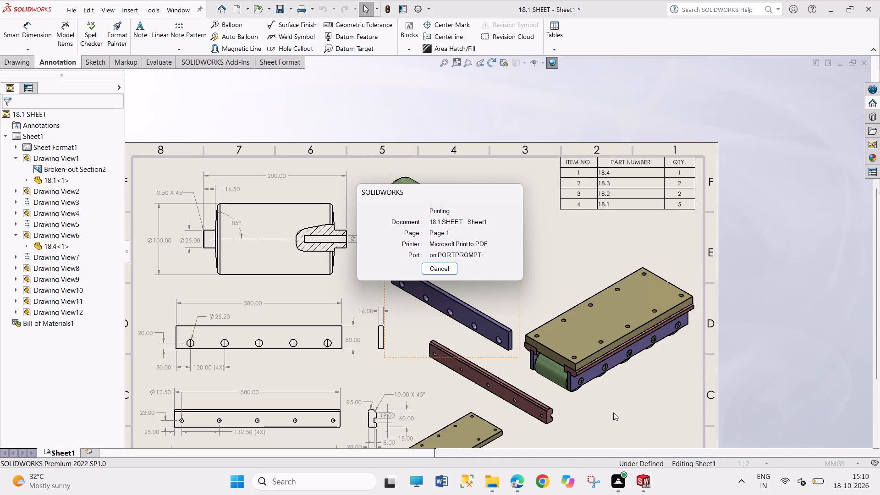
left_click(854, 379)
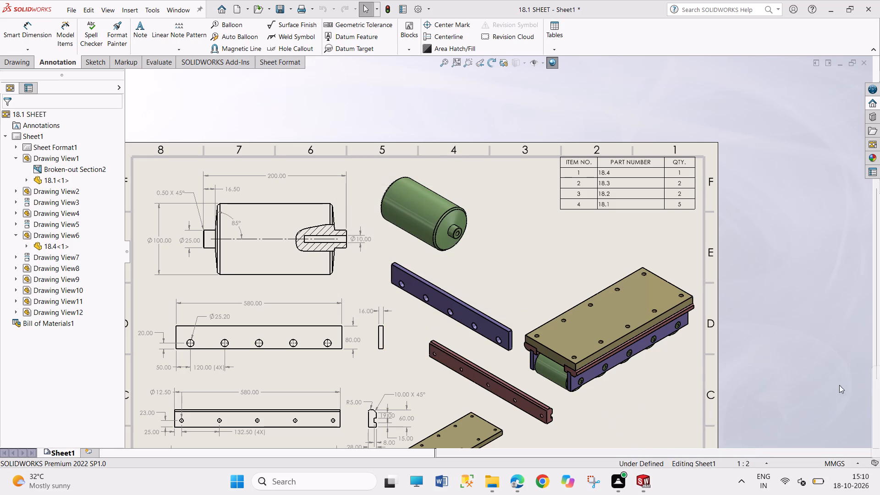